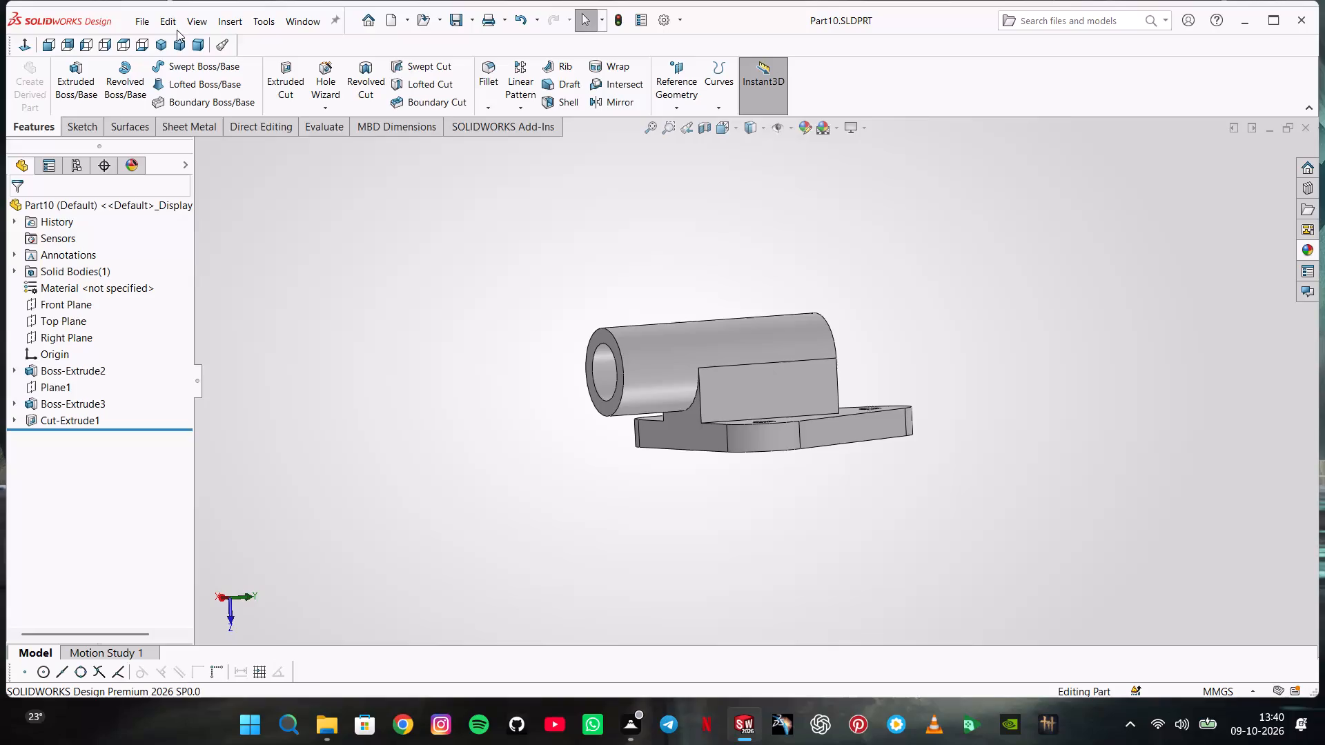
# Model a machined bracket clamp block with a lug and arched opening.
# Create a new part document.
pyautogui.click(155, 15)
pyautogui.click(161, 44)
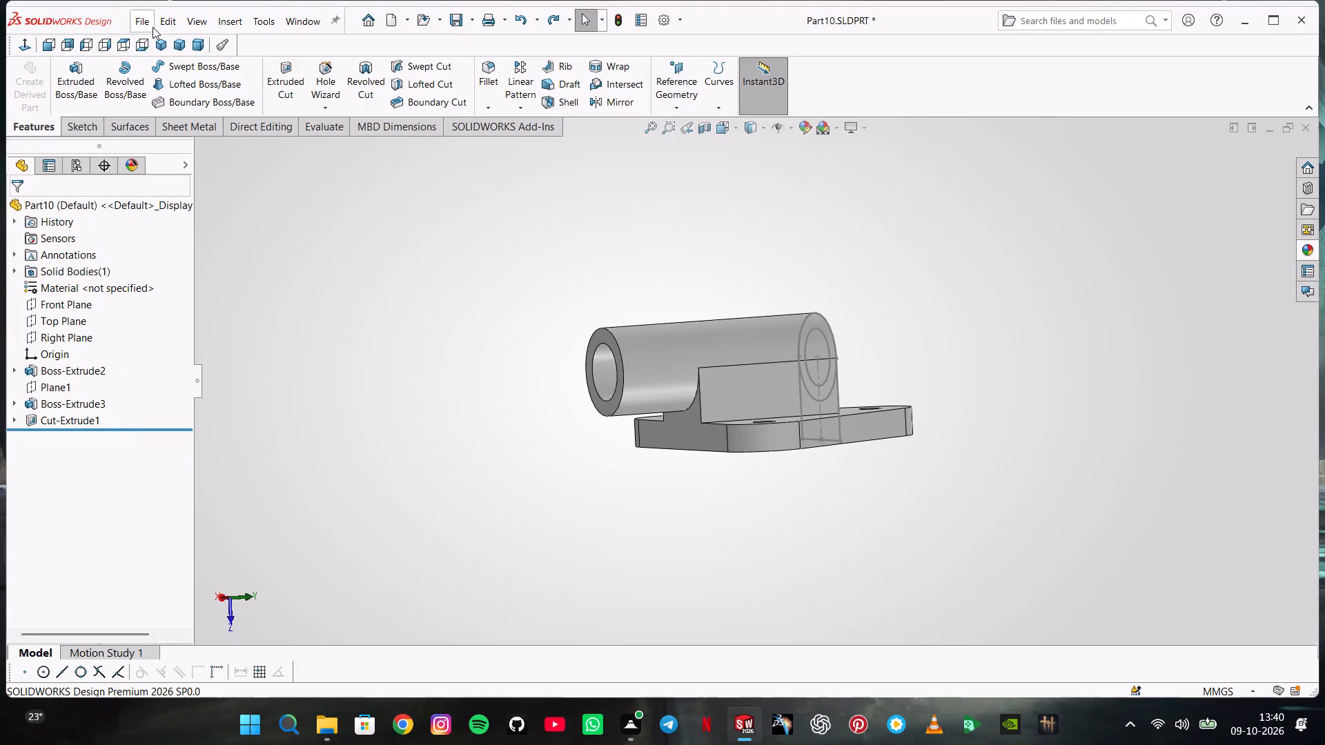
pyautogui.click(147, 16)
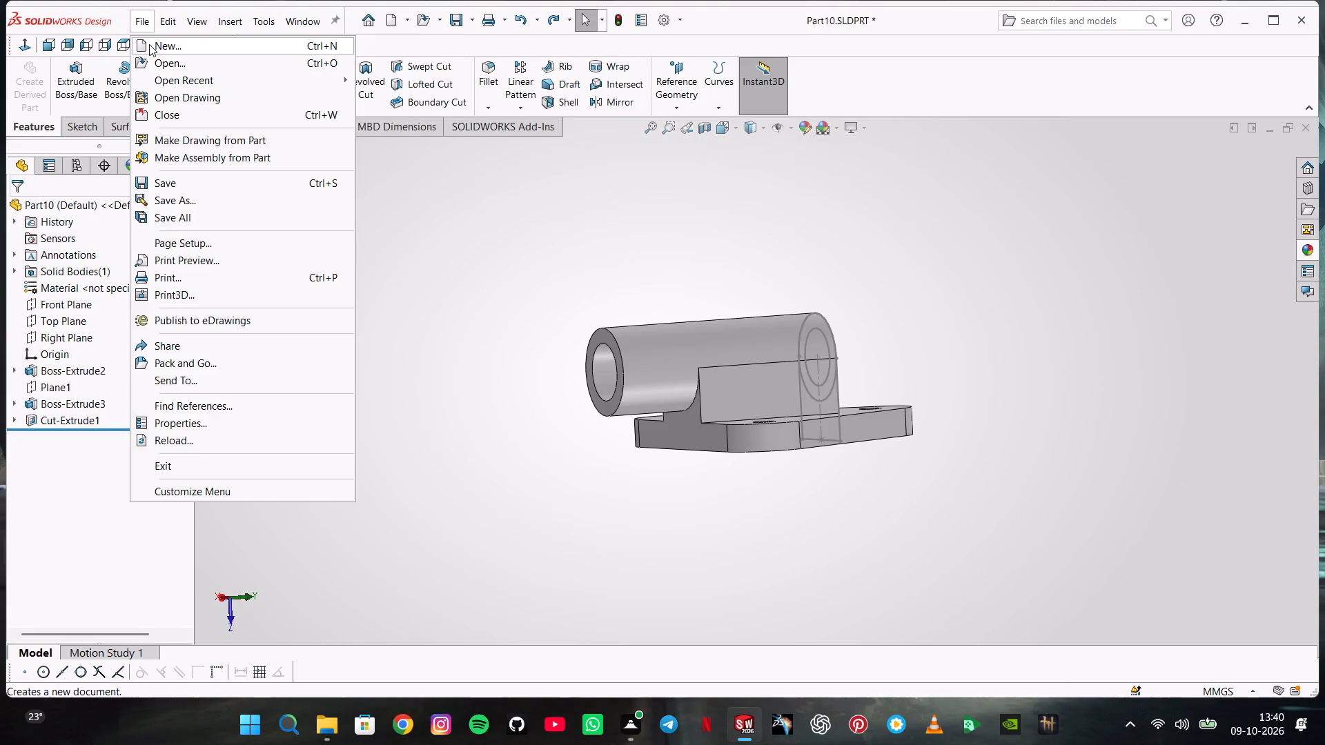
pyautogui.click(149, 44)
pyautogui.click(561, 540)
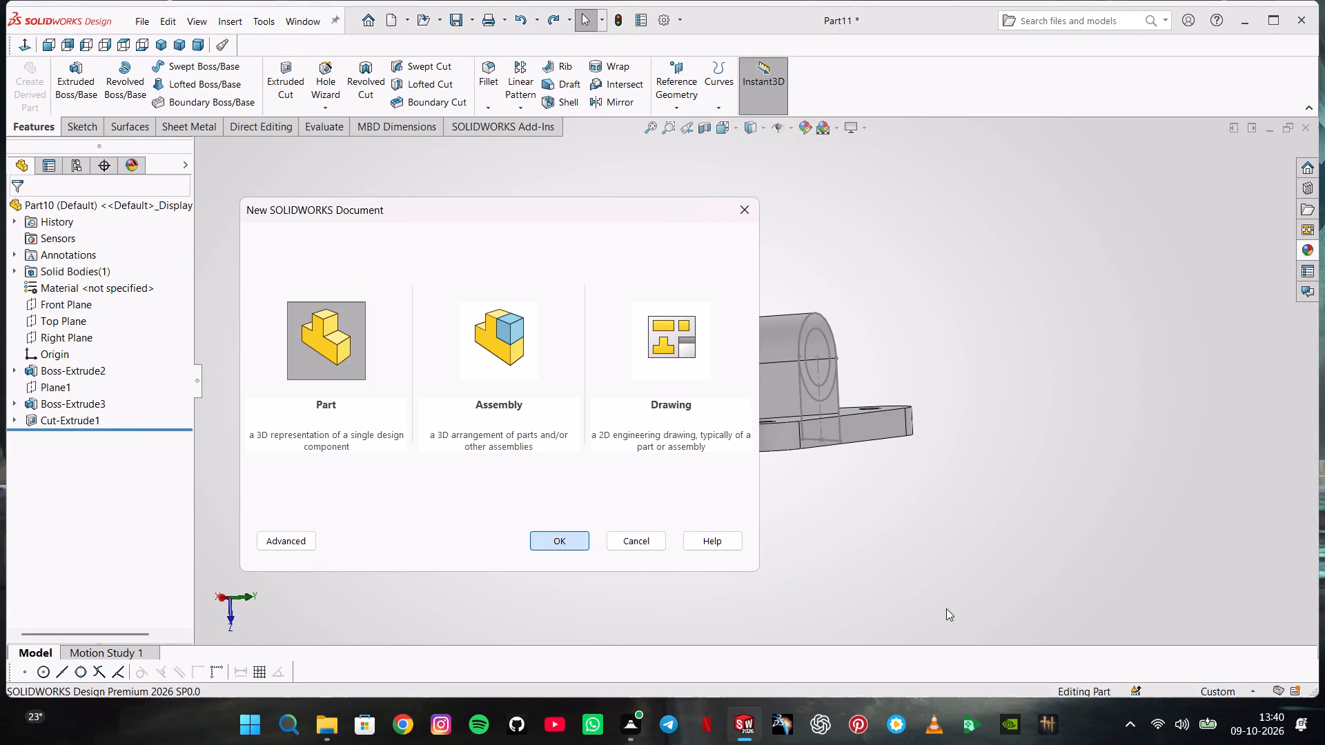
# Set the new part's unit system to MMGS.
pyautogui.click(1206, 690)
pyautogui.click(1188, 612)
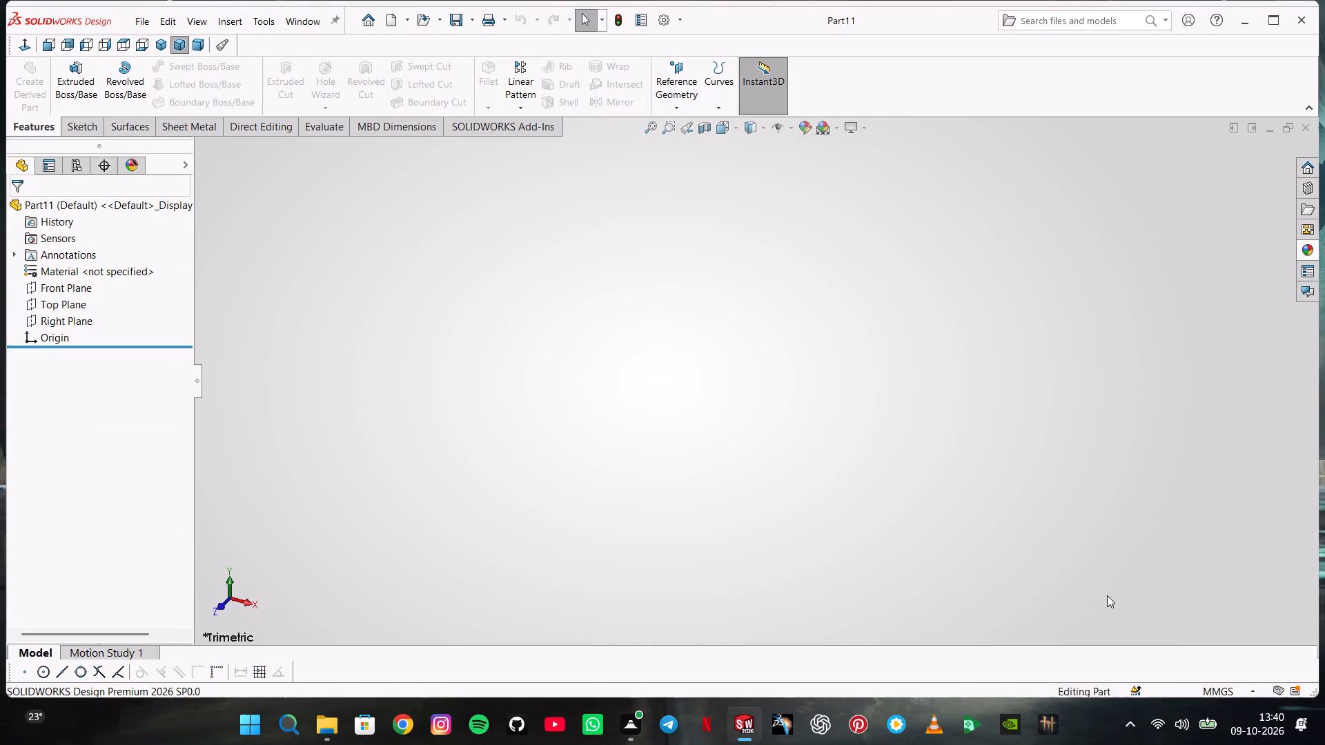
# On the Front Plane, sketch a center rectangle about 83 mm wide and 145 mm high, centred on the origin.
pyautogui.click(31, 286)
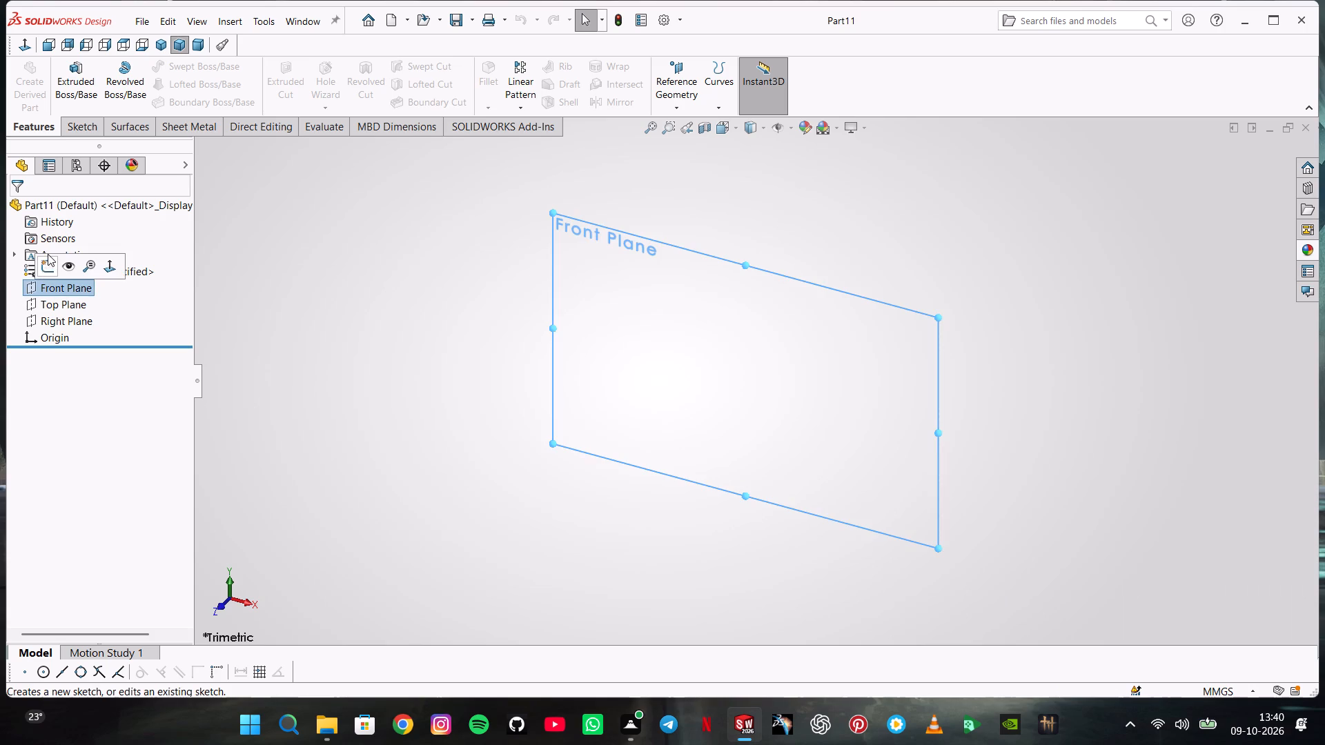
pyautogui.click(50, 267)
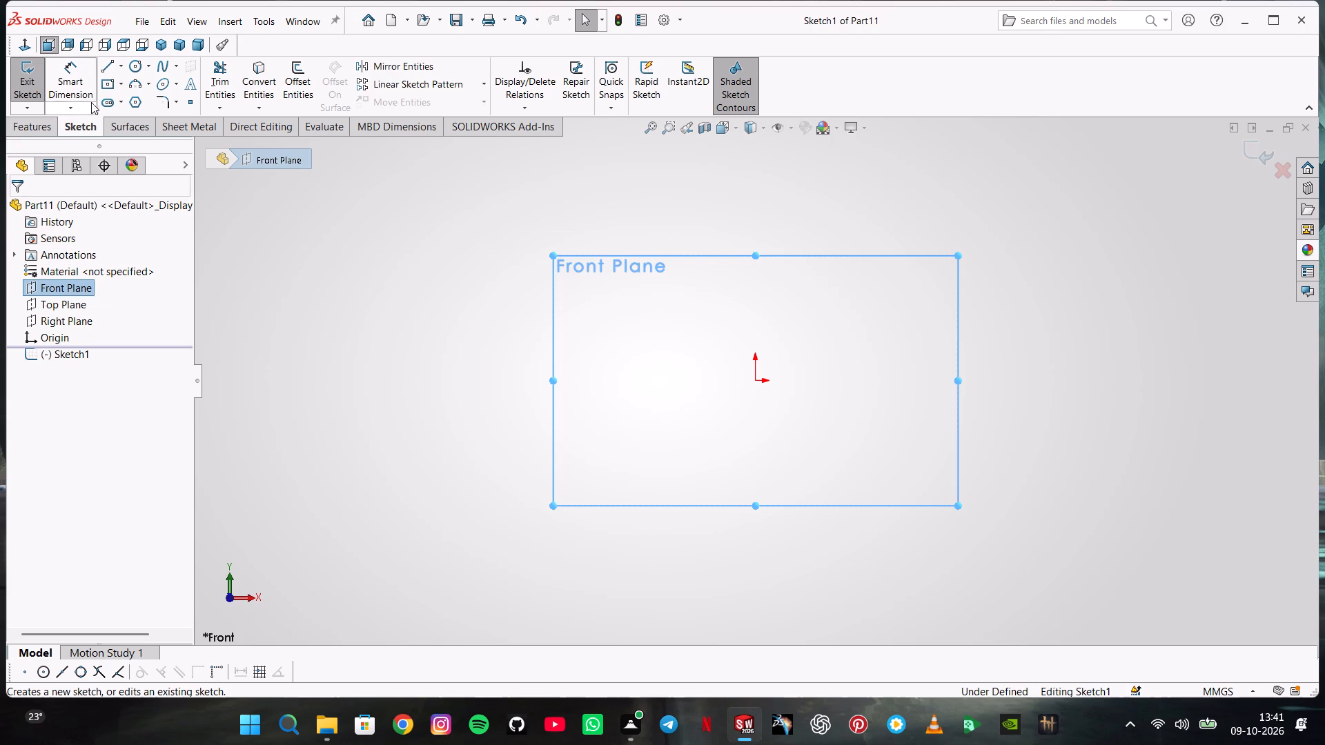
pyautogui.click(104, 86)
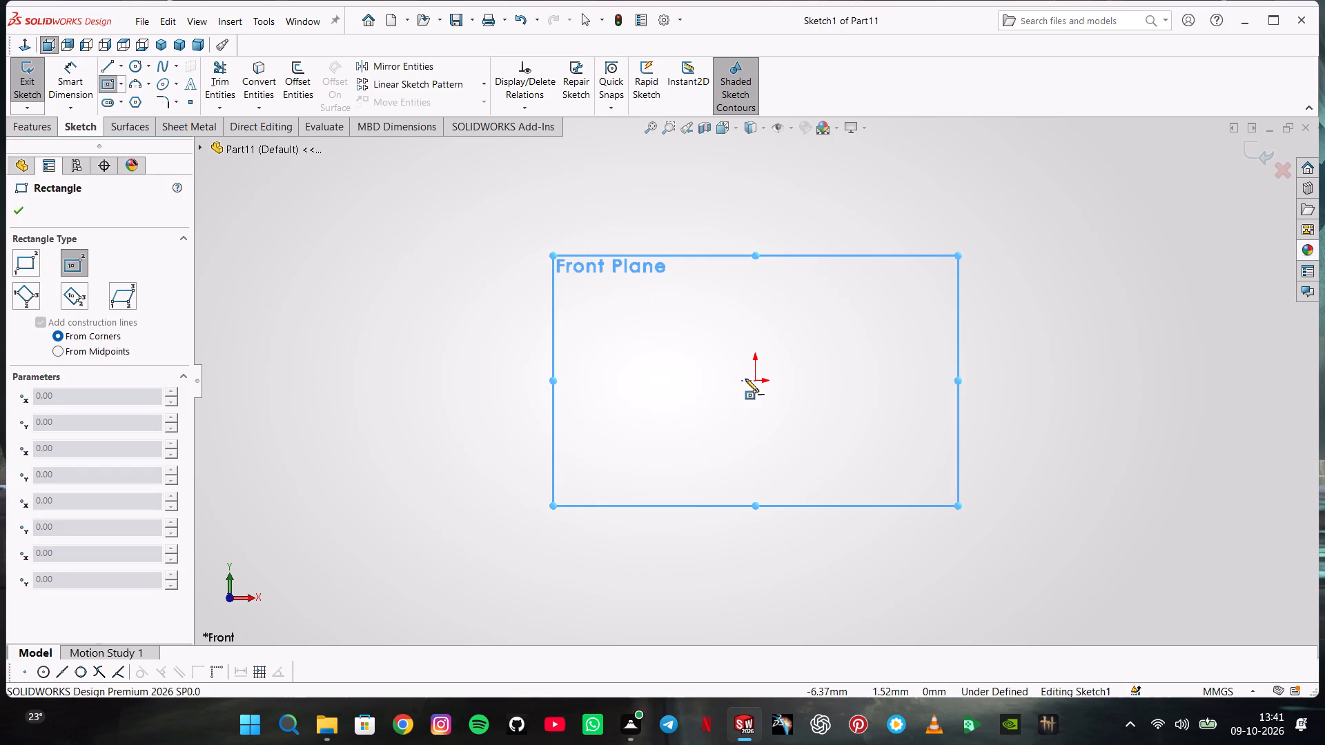
pyautogui.click(755, 384)
pyautogui.moveTo(850, 226); pyautogui.dragTo(912, 222)
pyautogui.click(912, 222)
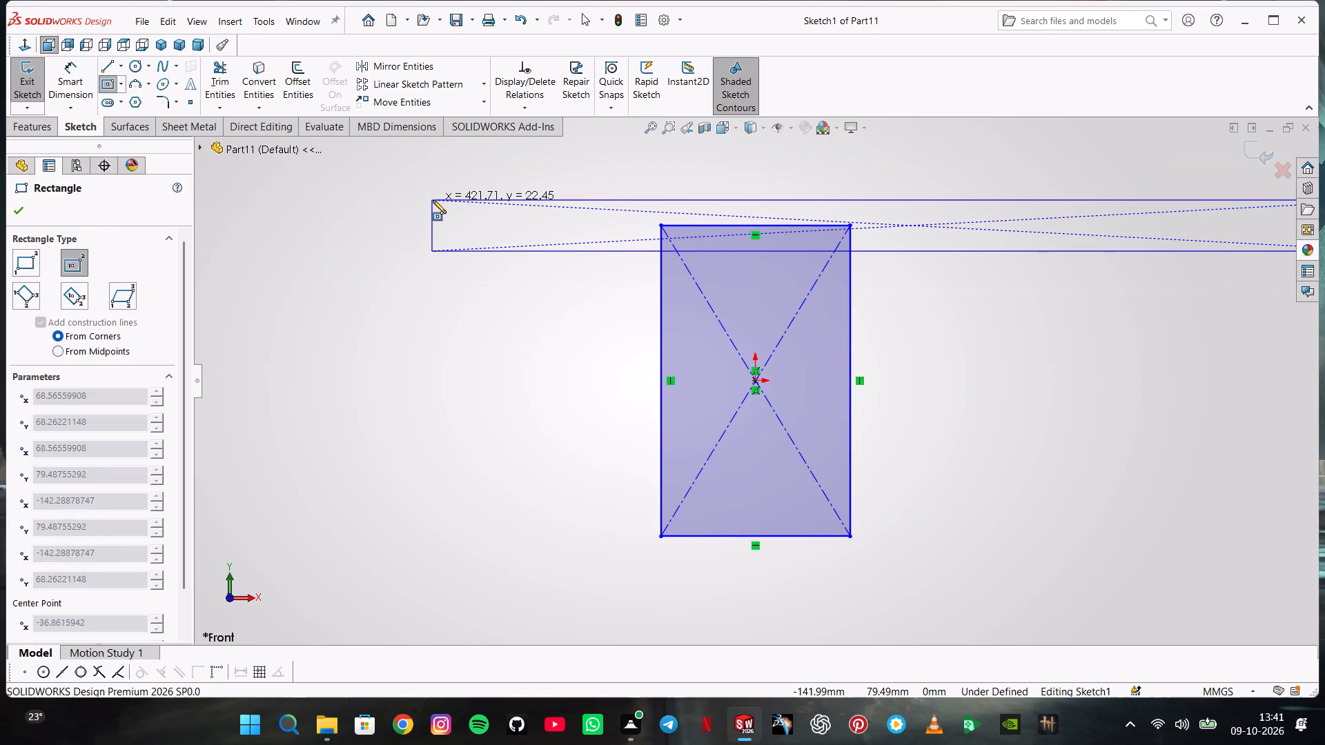
pyautogui.press('Escape')
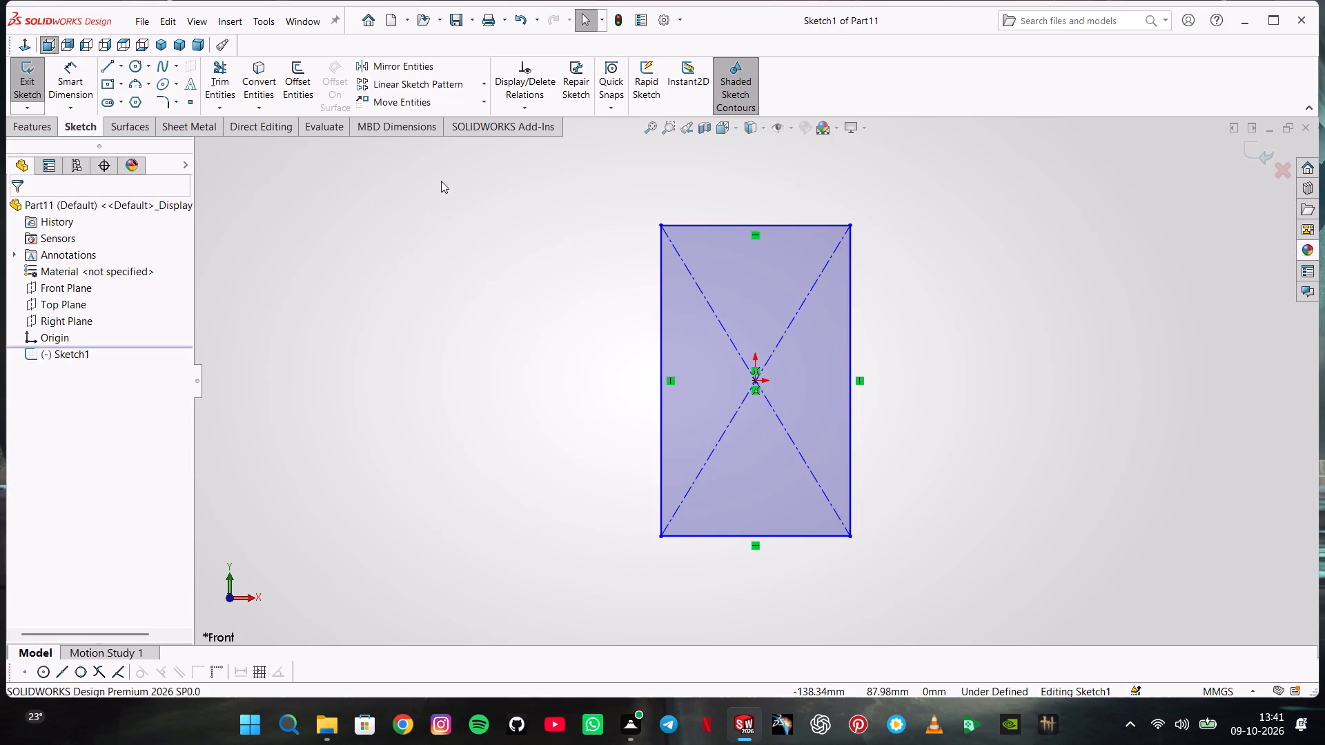
# Dimension the rectangle to 88 mm wide and 110 mm high.
pyautogui.click(61, 82)
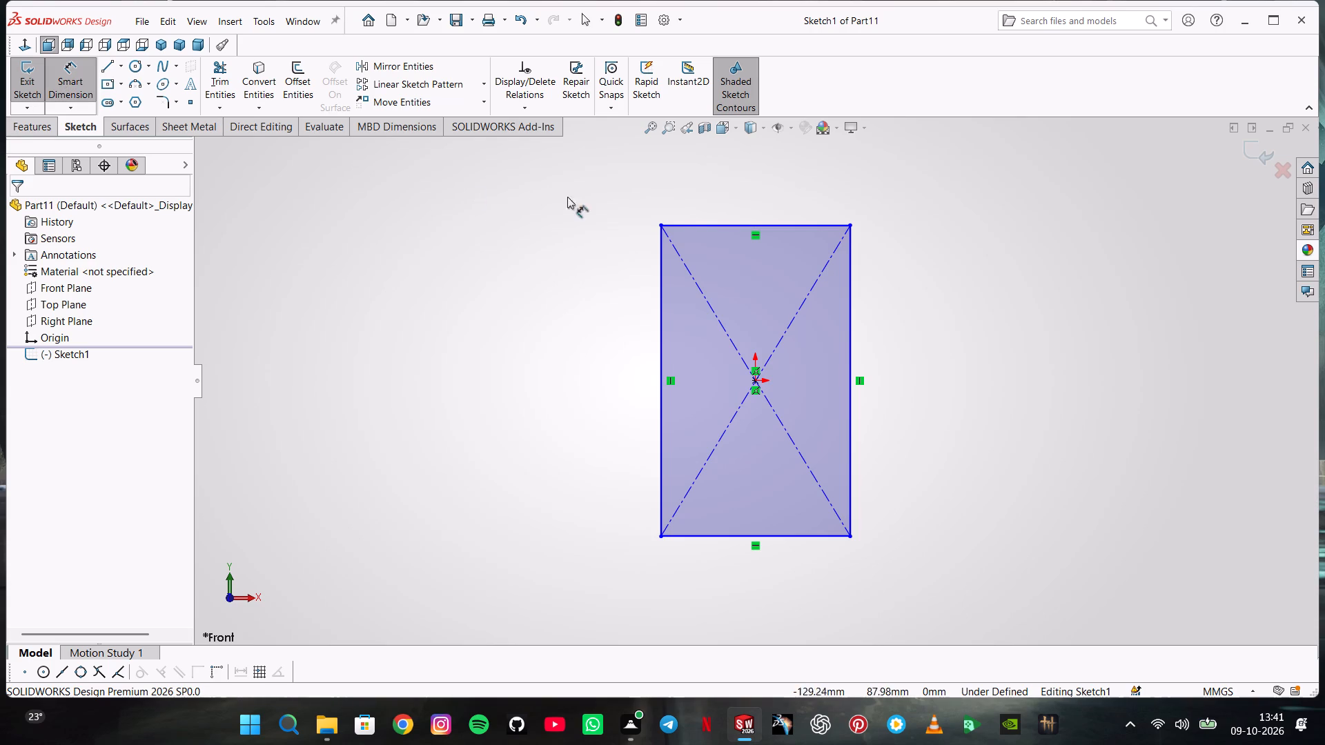
pyautogui.click(715, 223)
pyautogui.click(718, 166)
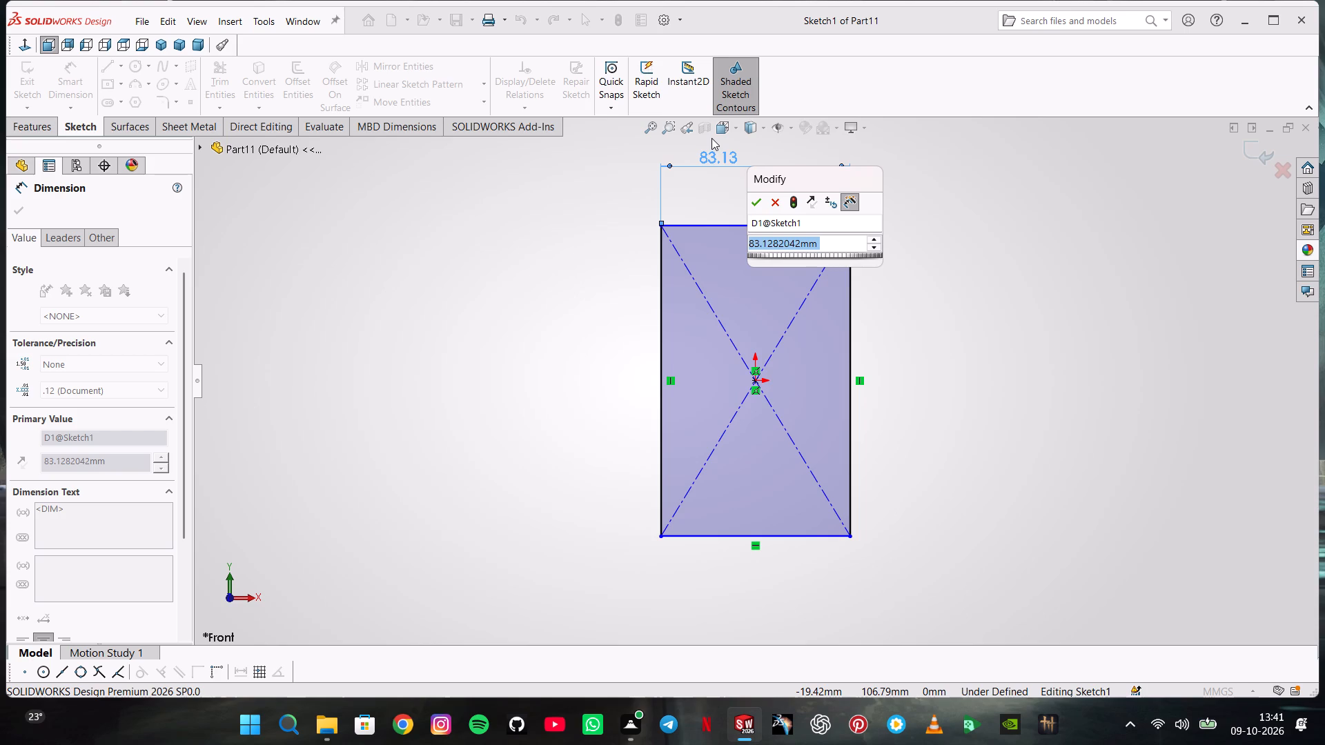
pyautogui.write('88')
pyautogui.press('Return')
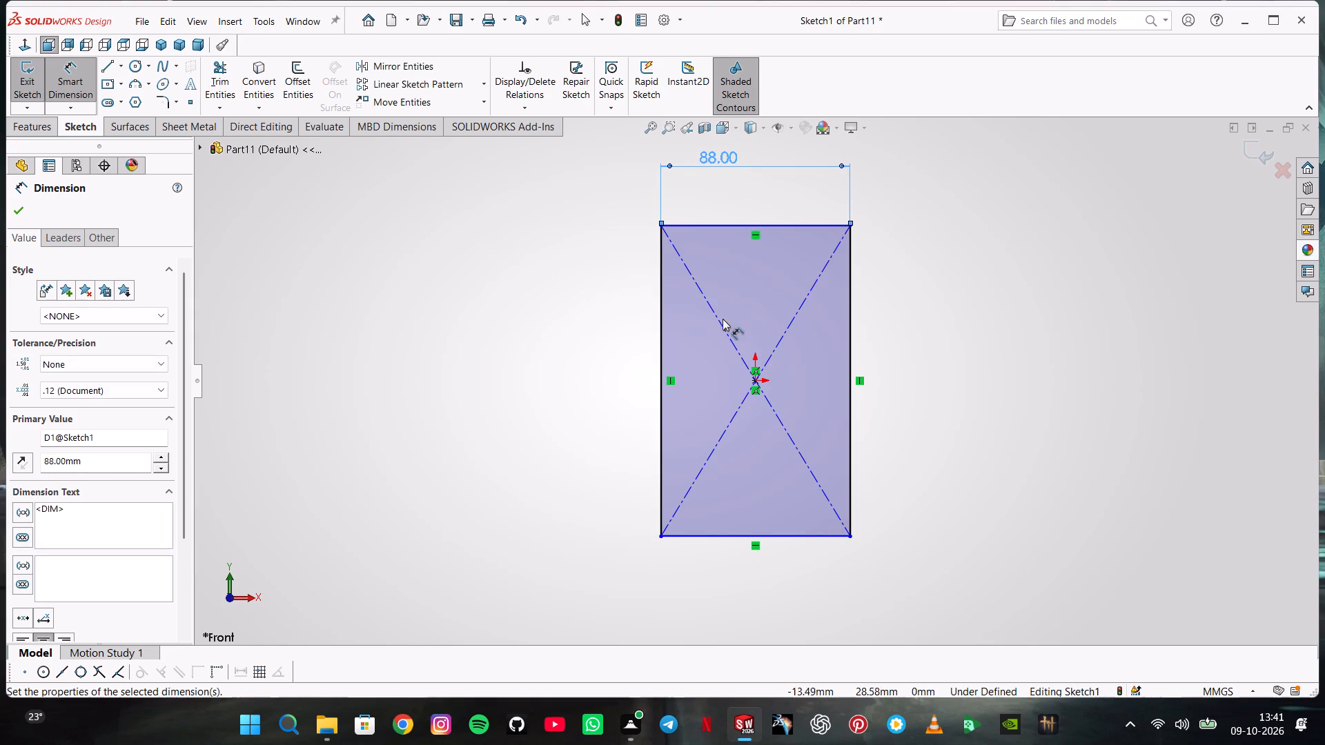
pyautogui.click(665, 305)
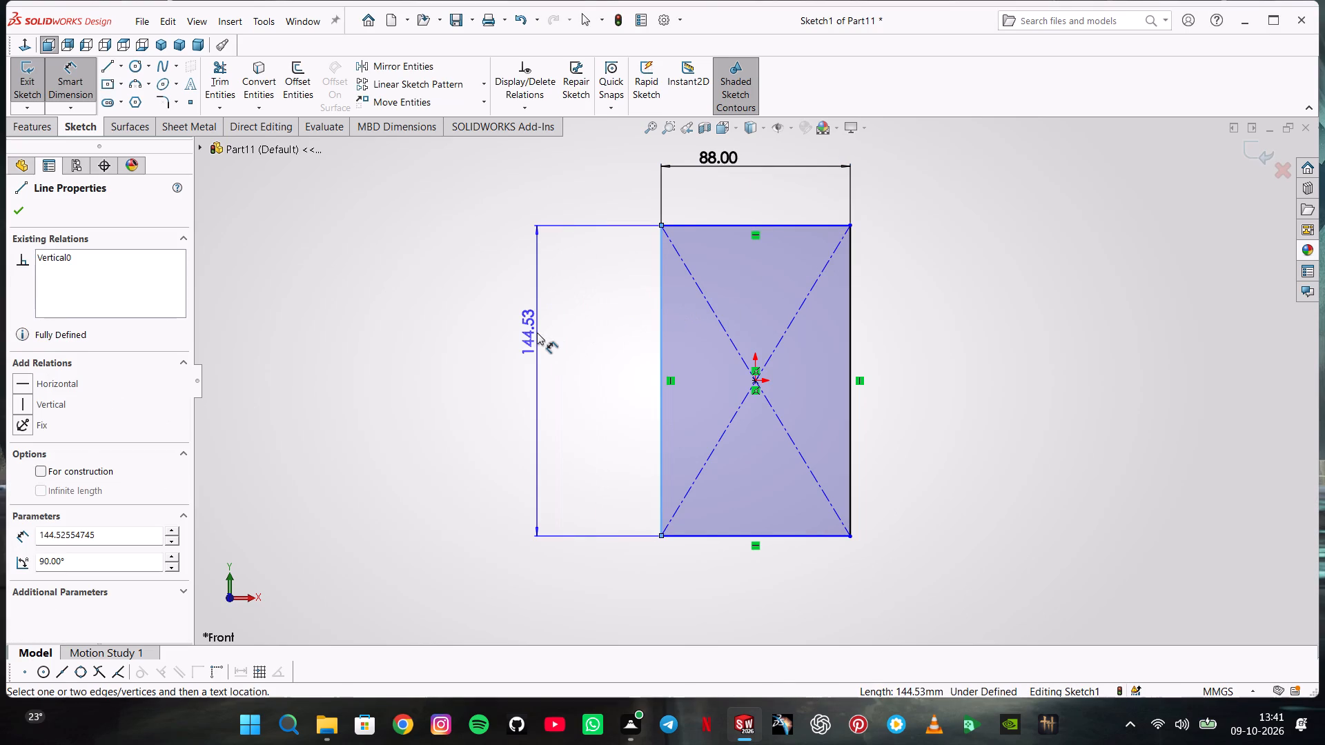
pyautogui.click(537, 332)
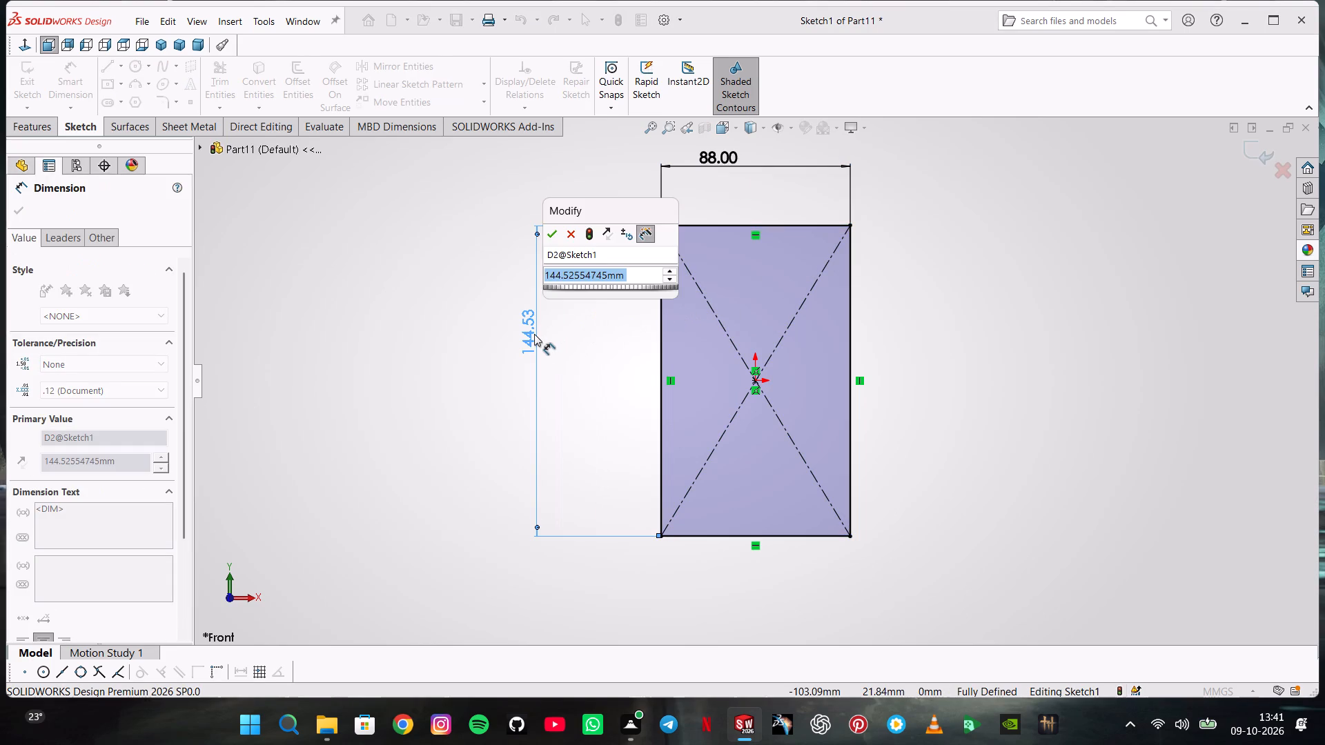
pyautogui.write('110')
pyautogui.press('Return')
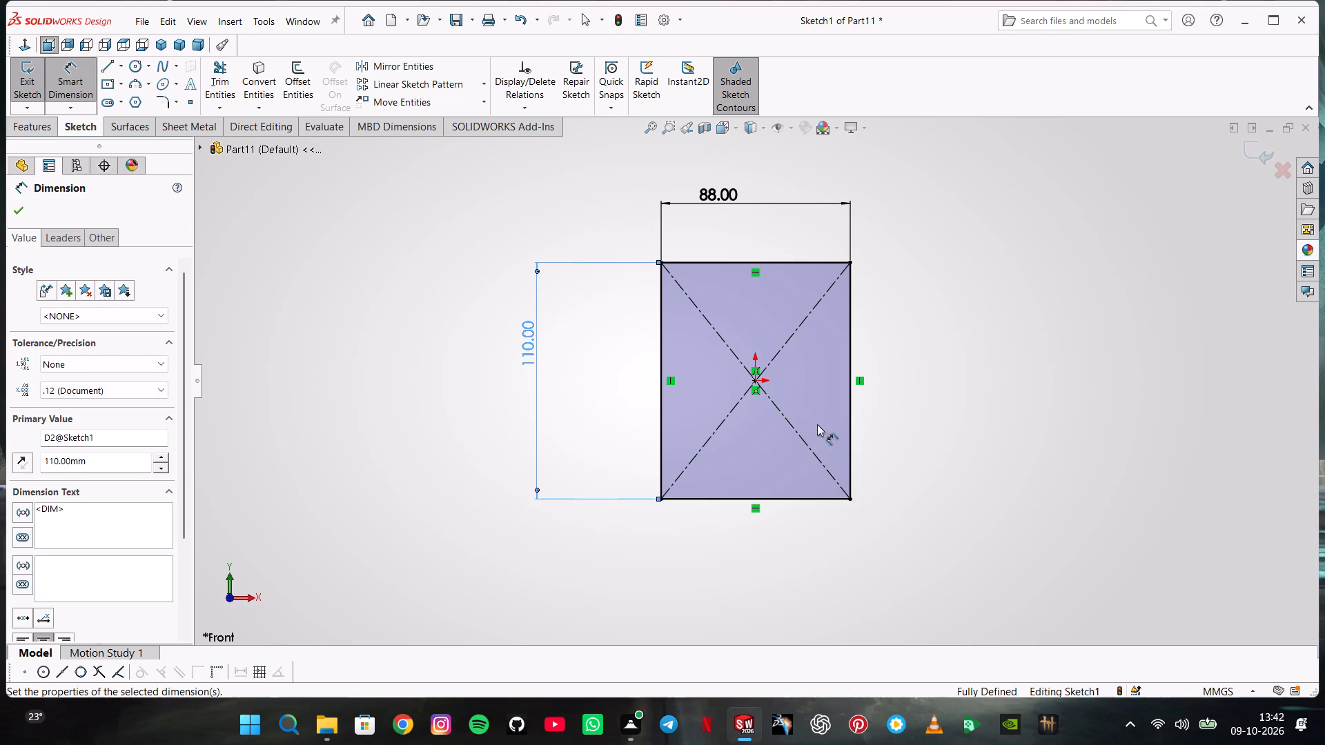
pyautogui.scroll(-4, 758, 388)
pyautogui.press('Escape')
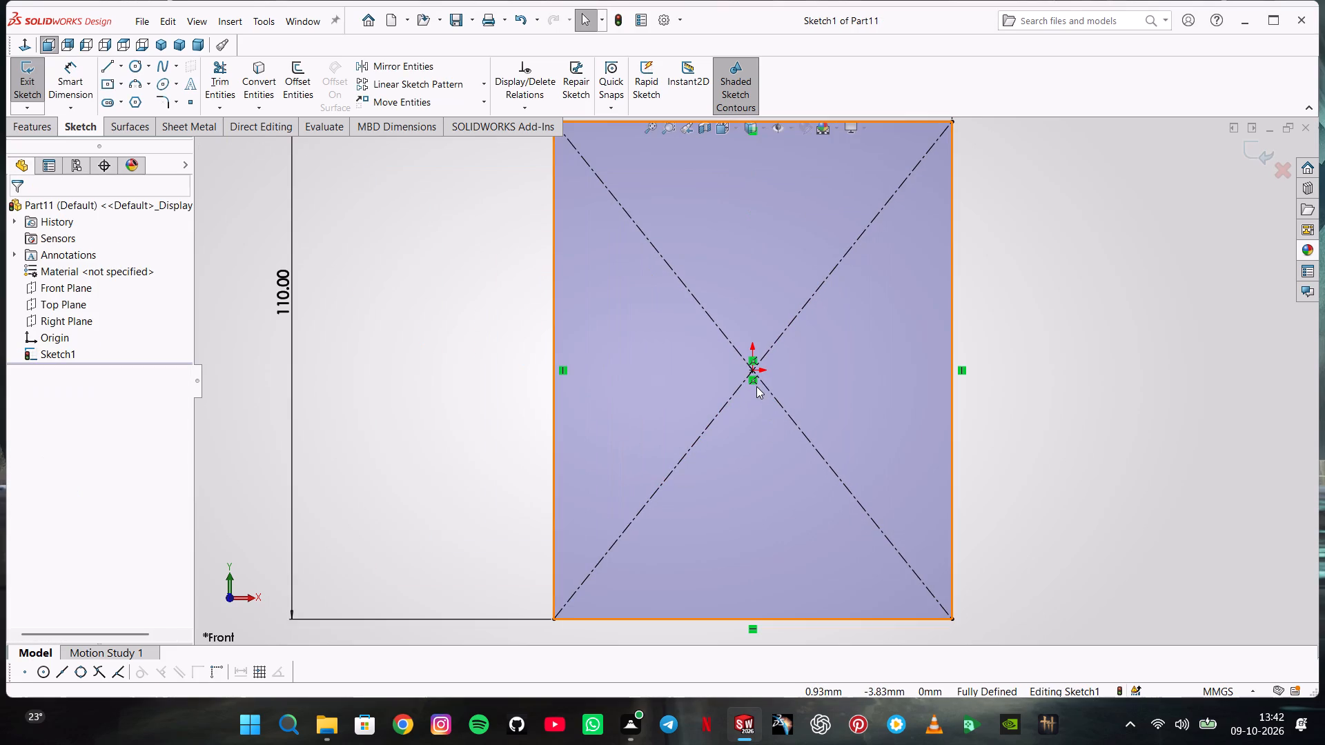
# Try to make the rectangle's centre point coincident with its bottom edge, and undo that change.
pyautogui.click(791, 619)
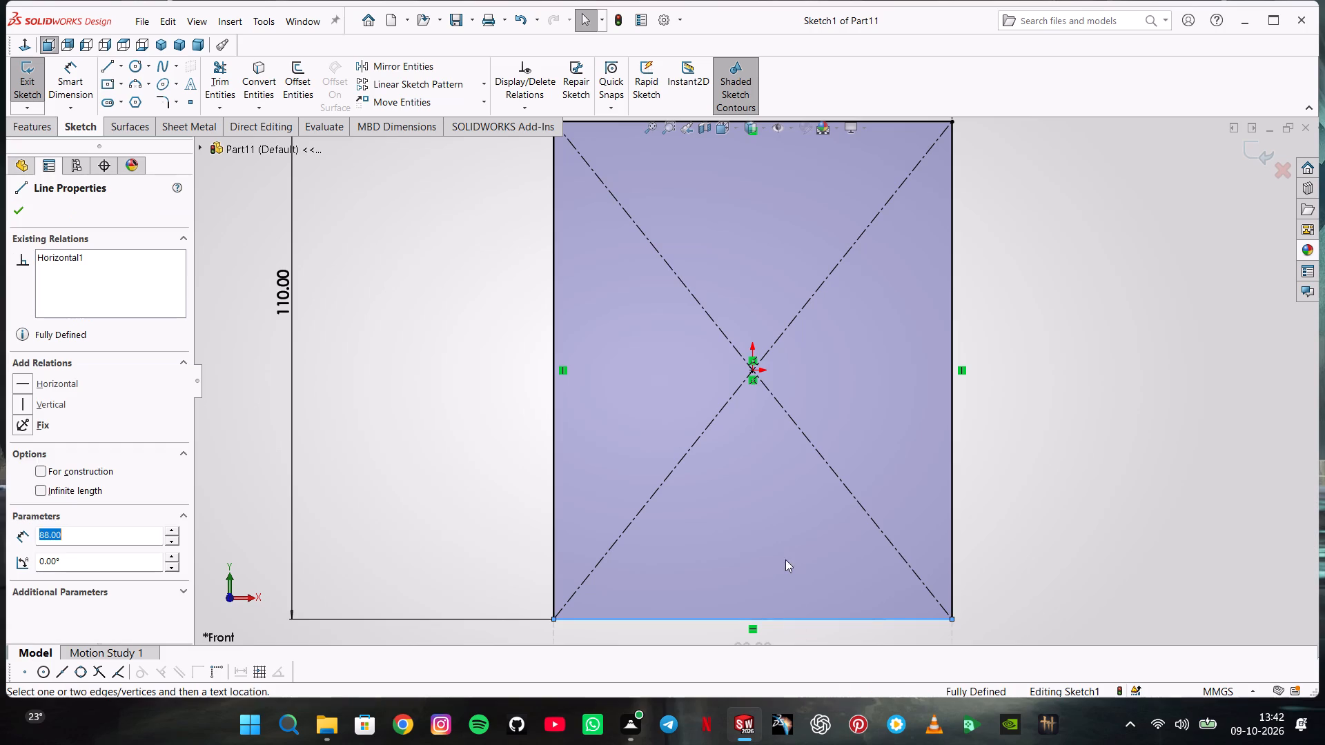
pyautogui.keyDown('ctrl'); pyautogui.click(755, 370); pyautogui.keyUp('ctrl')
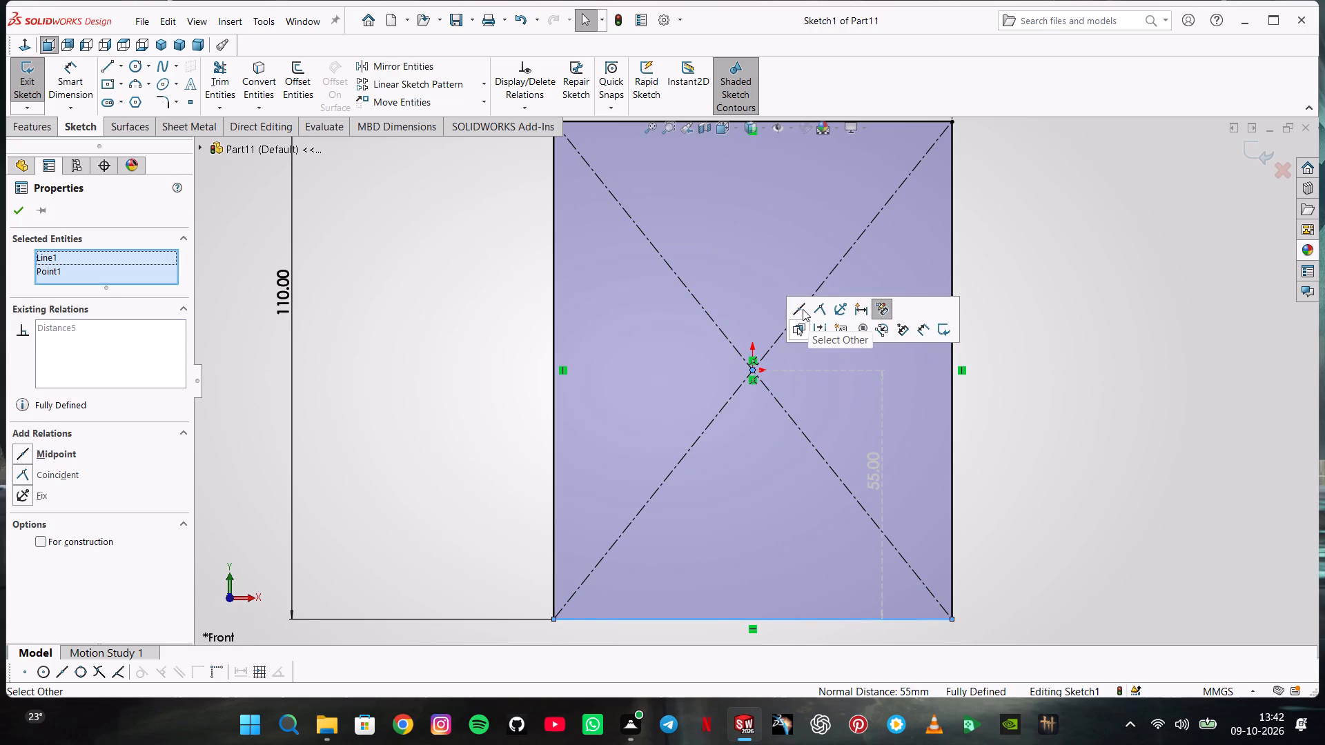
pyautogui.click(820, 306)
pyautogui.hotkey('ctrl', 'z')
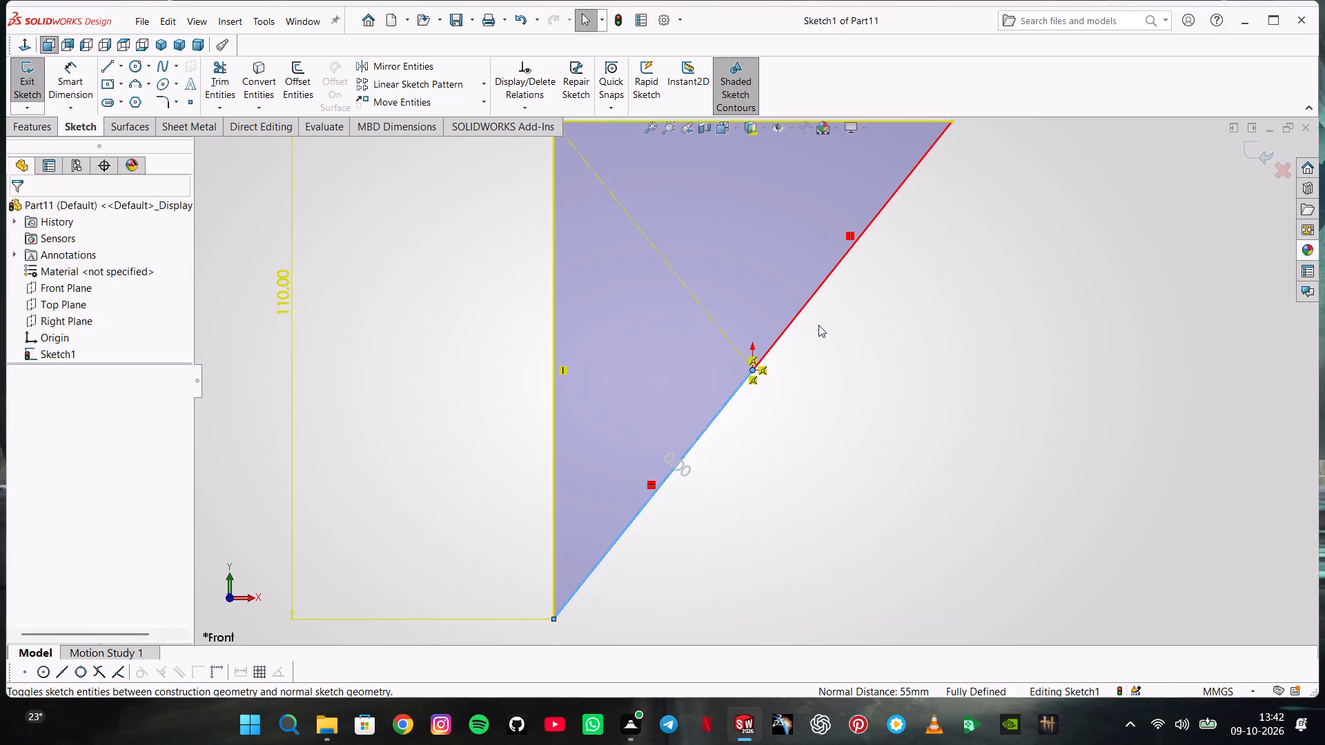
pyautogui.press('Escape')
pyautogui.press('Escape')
# Delete the sketch relations that tie the rectangle's centre point to the diagonals and the origin.
pyautogui.click(752, 384)
pyautogui.click(752, 381)
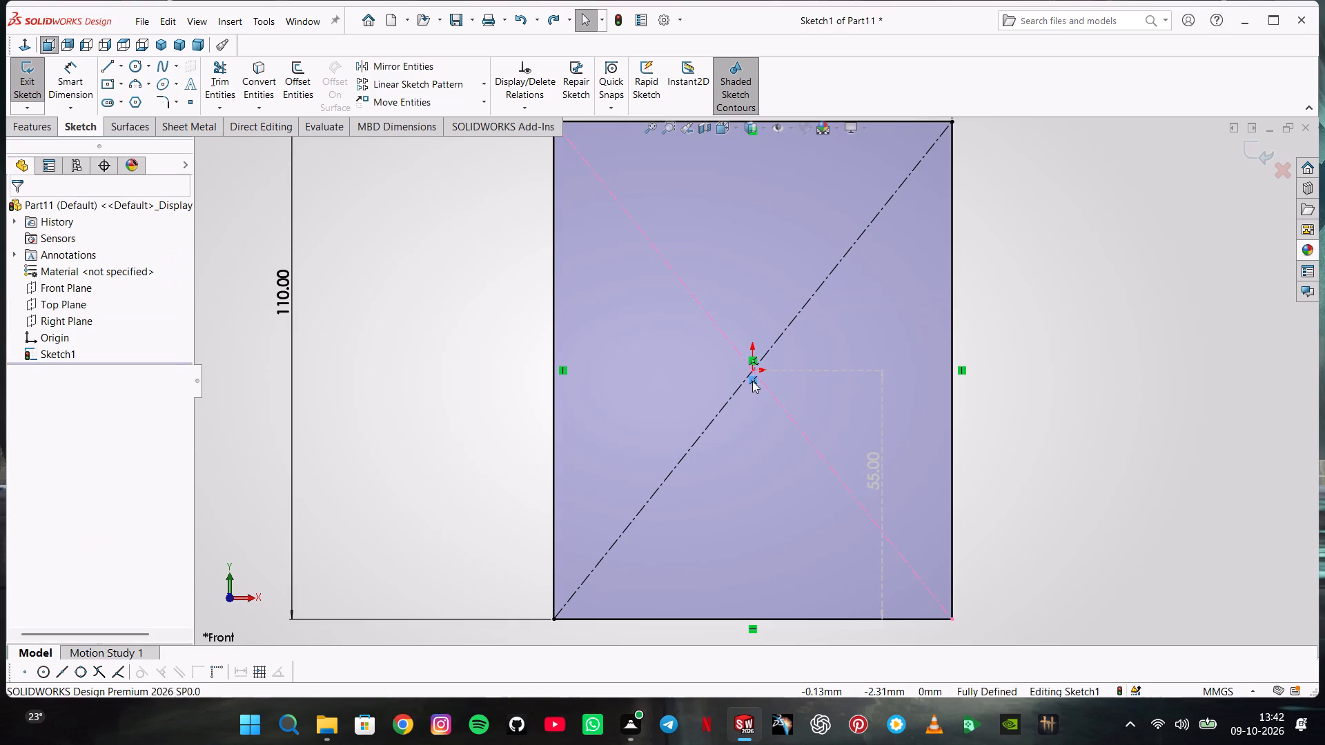
pyautogui.click(757, 379)
pyautogui.press('Delete')
pyautogui.press('Delete')
pyautogui.press('Delete')
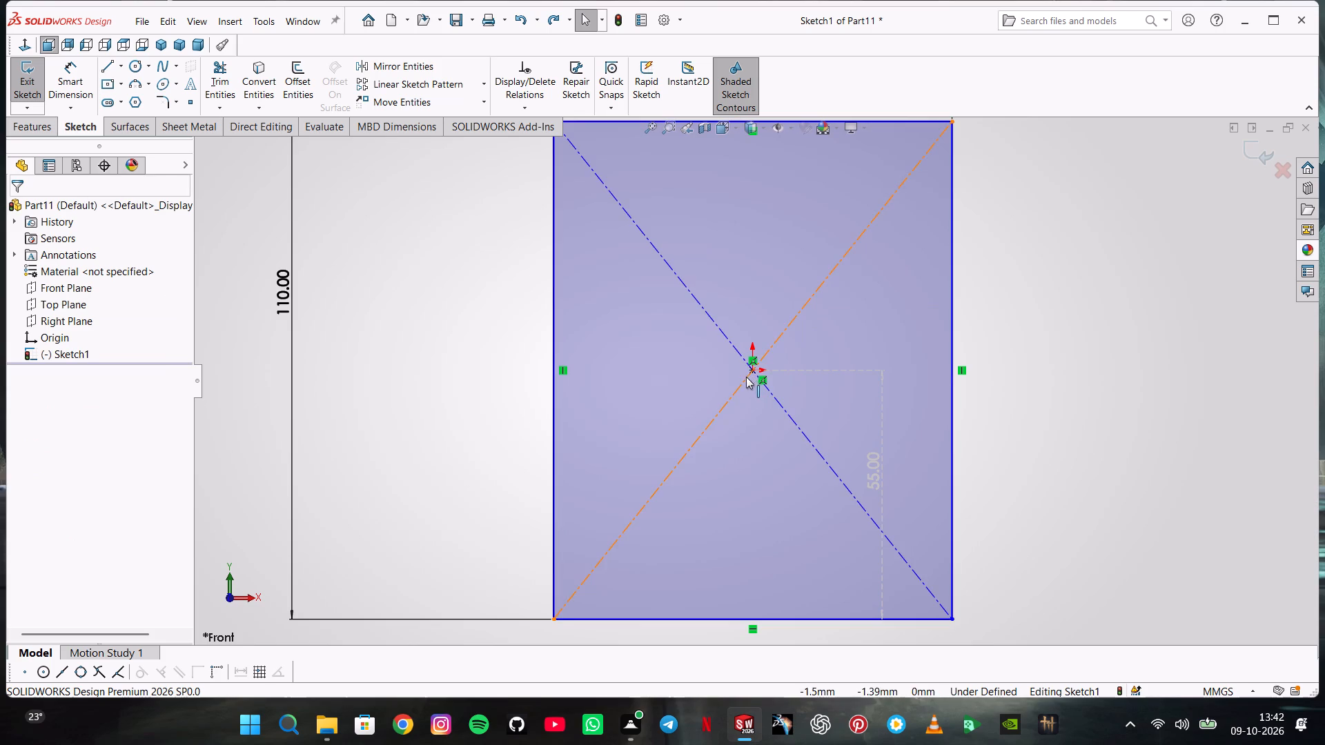
pyautogui.click(763, 379)
pyautogui.press('Delete')
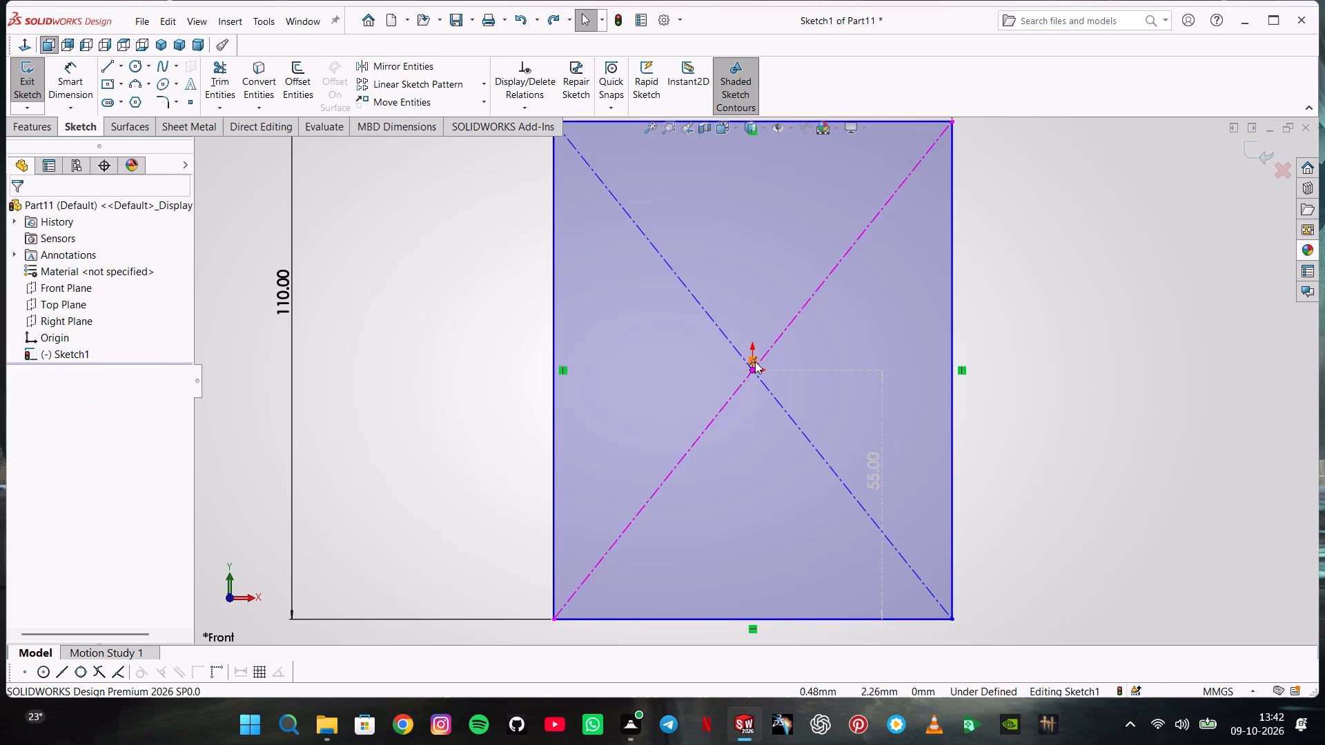
pyautogui.click(756, 361)
pyautogui.press('Delete')
pyautogui.scroll(1, 791, 511)
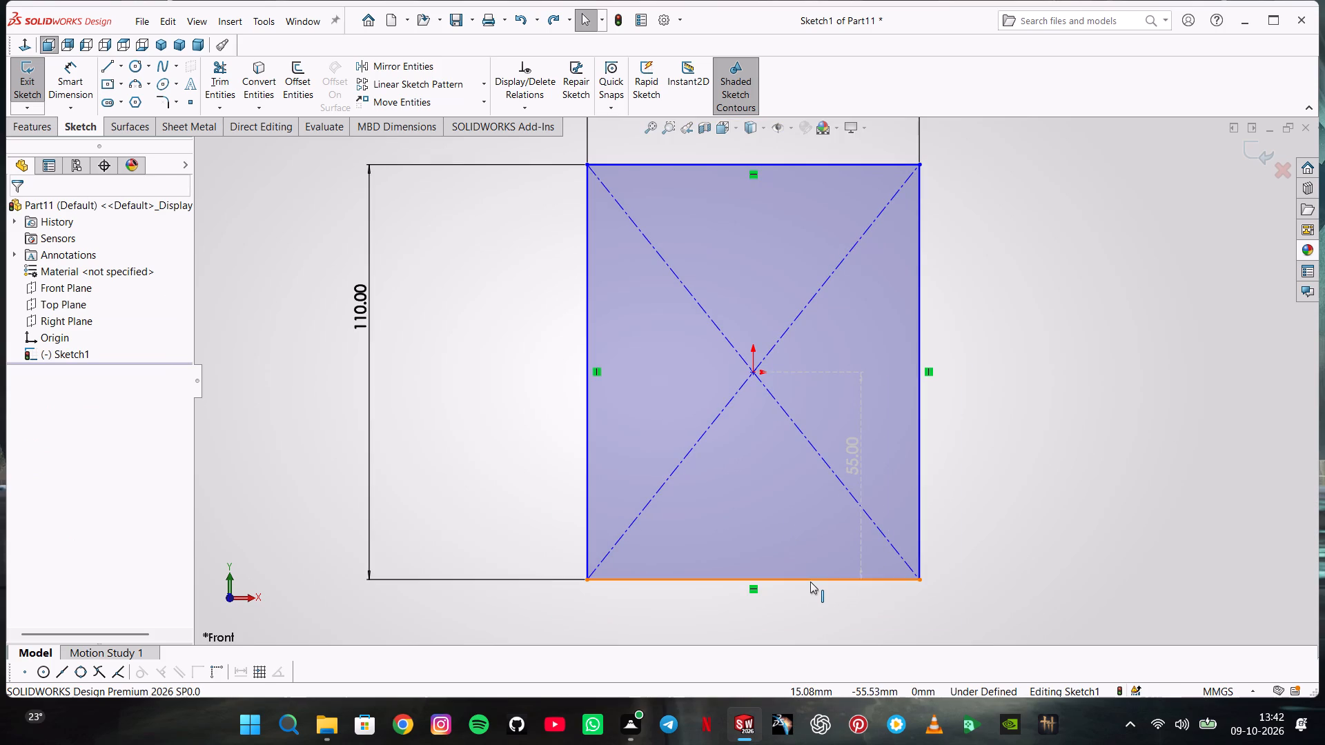
pyautogui.press('Escape')
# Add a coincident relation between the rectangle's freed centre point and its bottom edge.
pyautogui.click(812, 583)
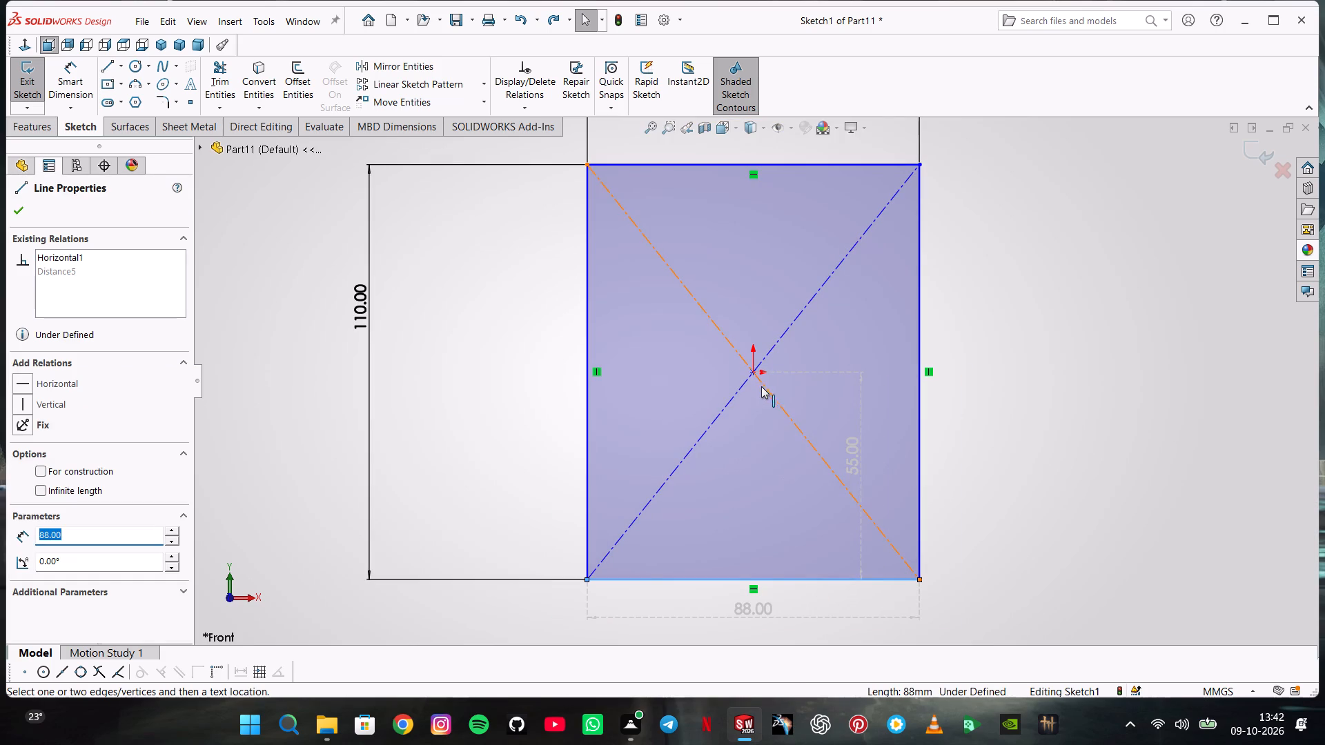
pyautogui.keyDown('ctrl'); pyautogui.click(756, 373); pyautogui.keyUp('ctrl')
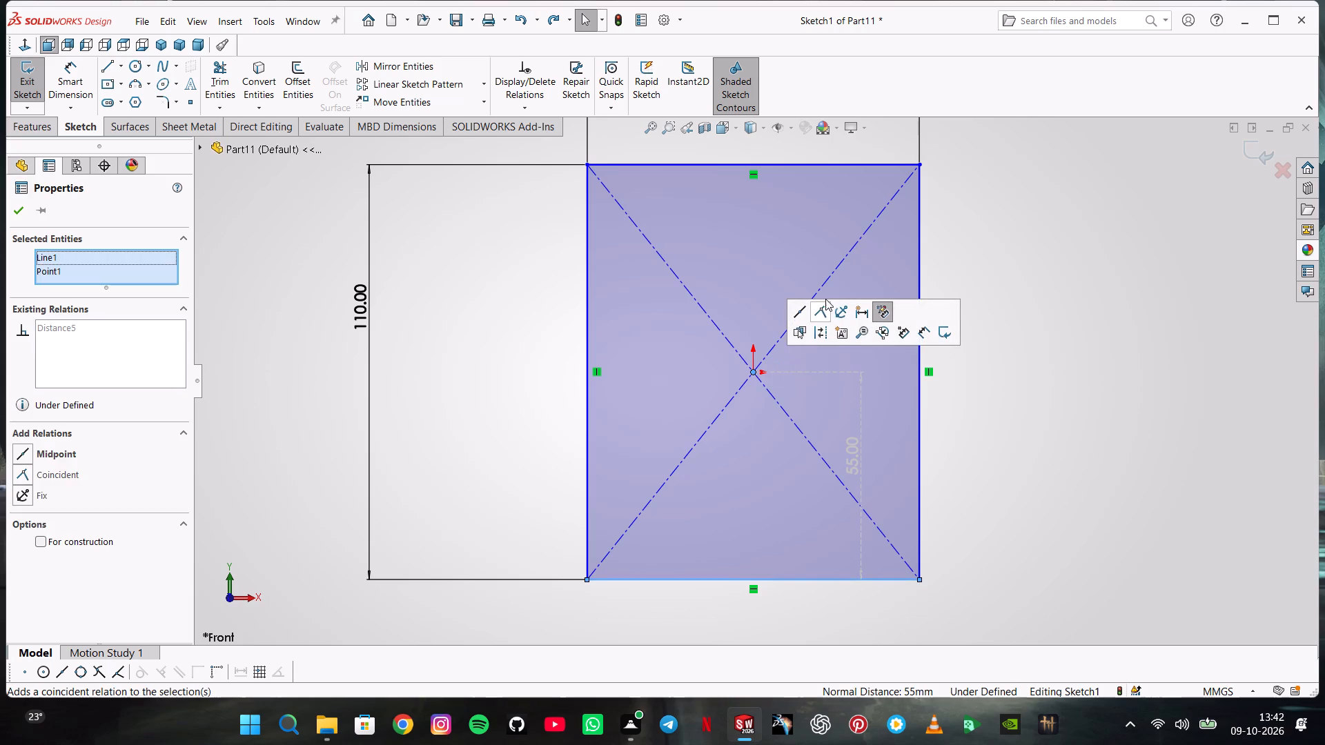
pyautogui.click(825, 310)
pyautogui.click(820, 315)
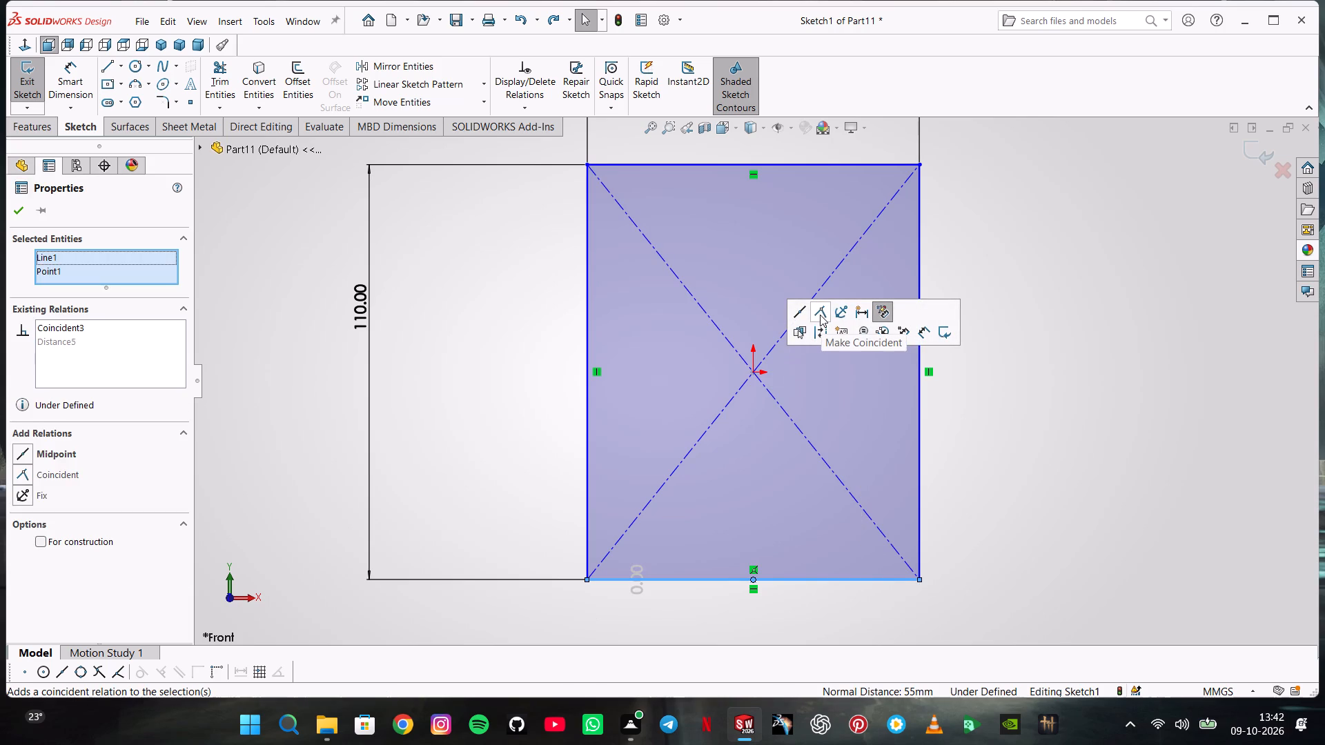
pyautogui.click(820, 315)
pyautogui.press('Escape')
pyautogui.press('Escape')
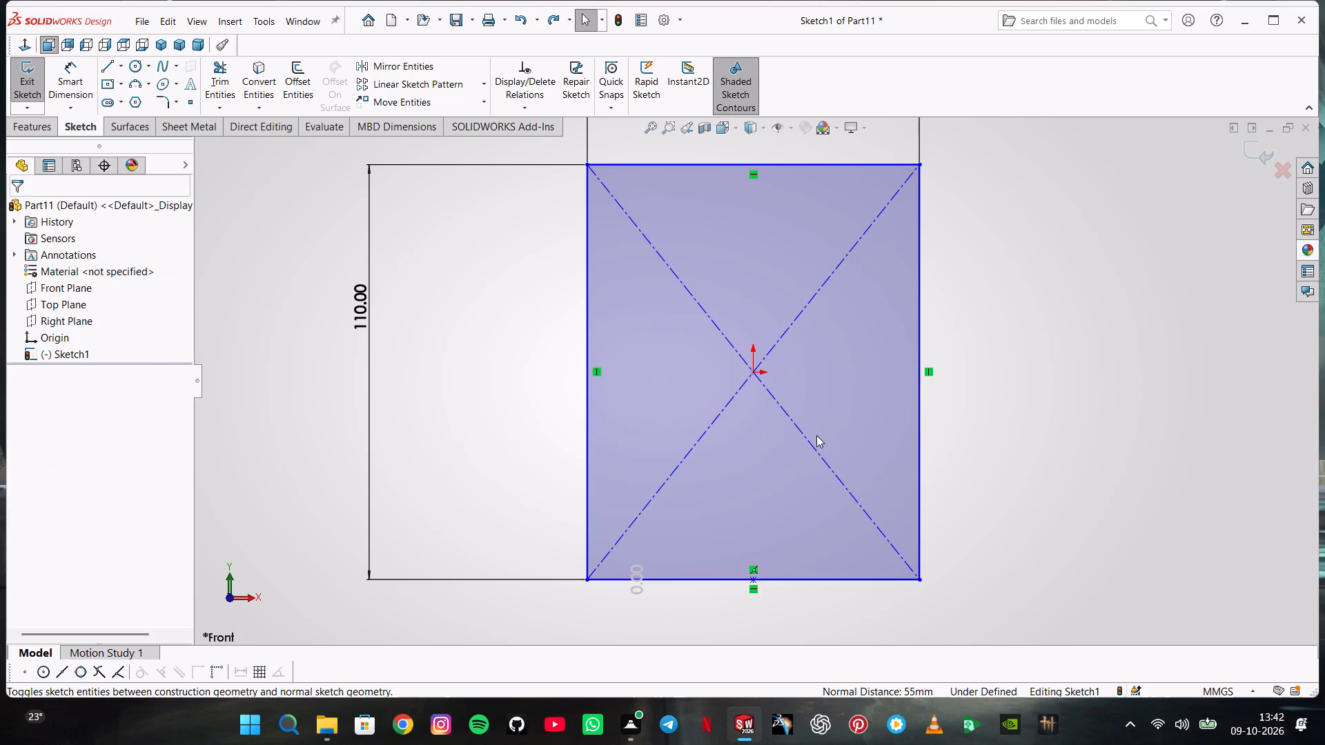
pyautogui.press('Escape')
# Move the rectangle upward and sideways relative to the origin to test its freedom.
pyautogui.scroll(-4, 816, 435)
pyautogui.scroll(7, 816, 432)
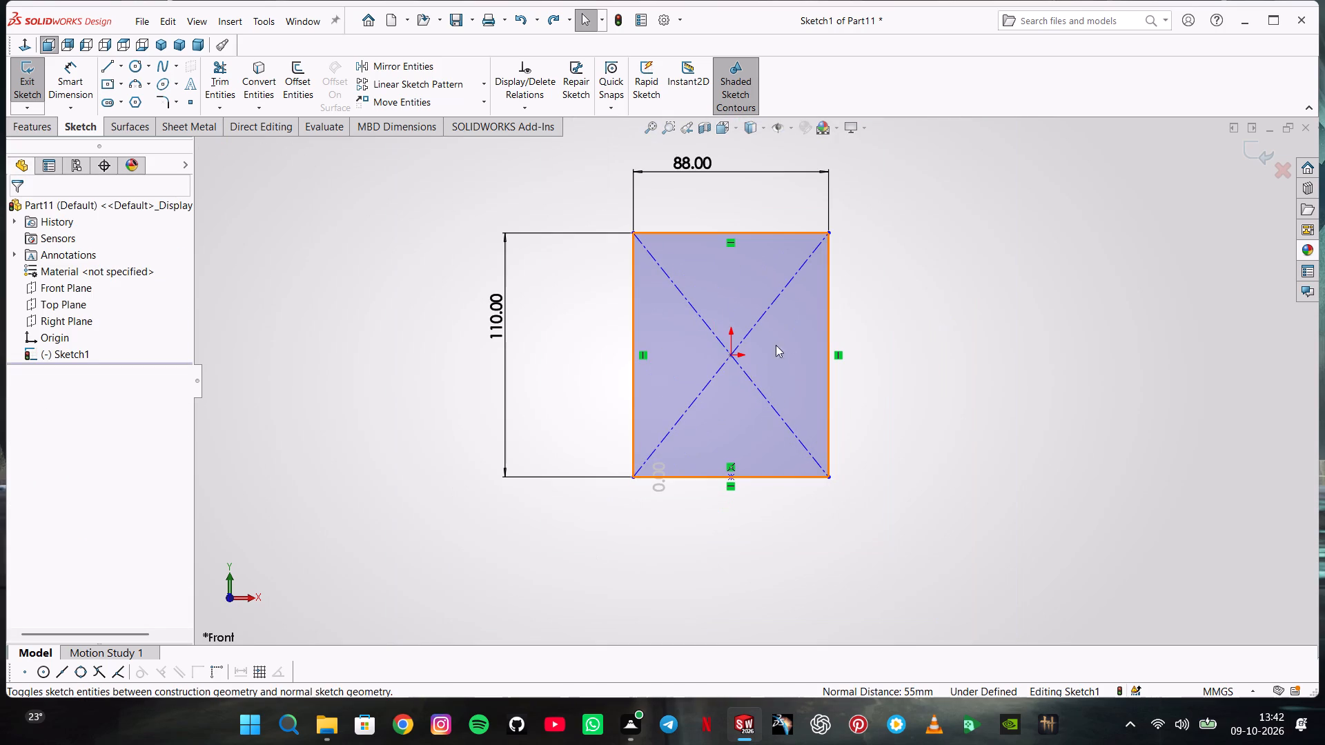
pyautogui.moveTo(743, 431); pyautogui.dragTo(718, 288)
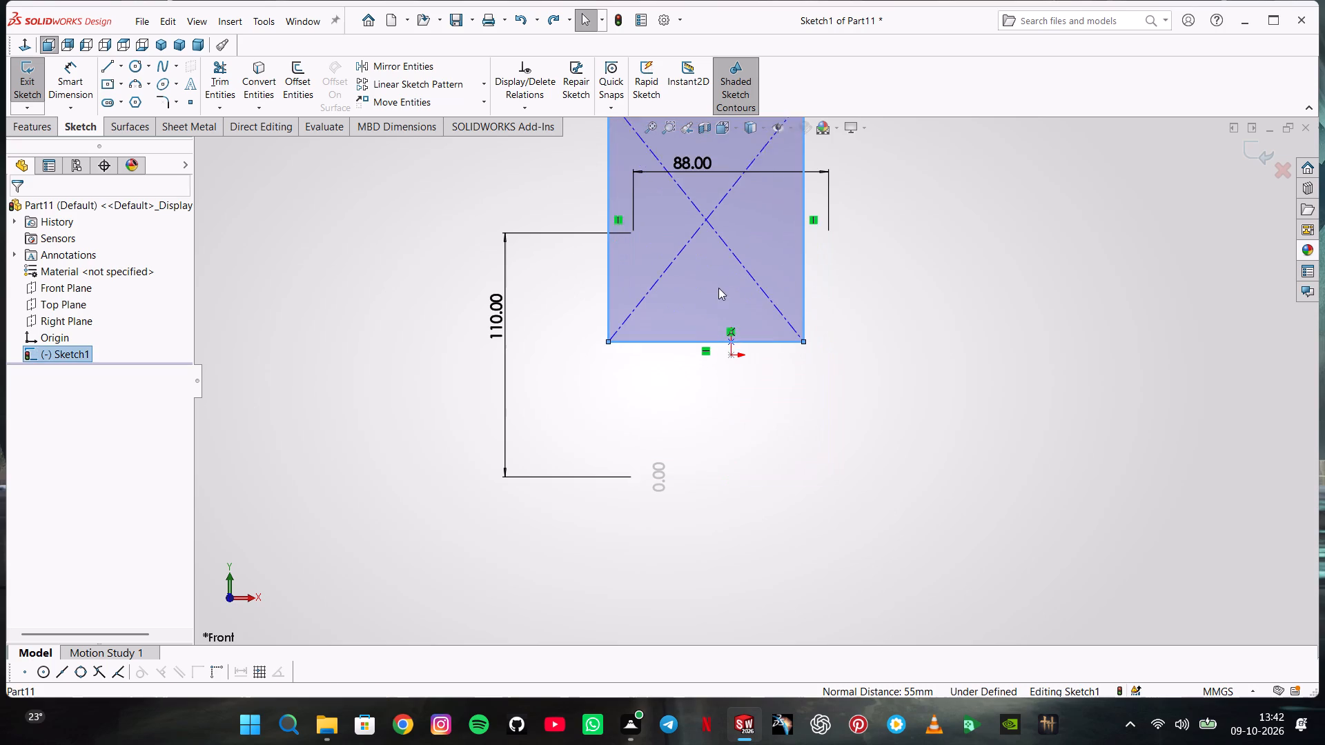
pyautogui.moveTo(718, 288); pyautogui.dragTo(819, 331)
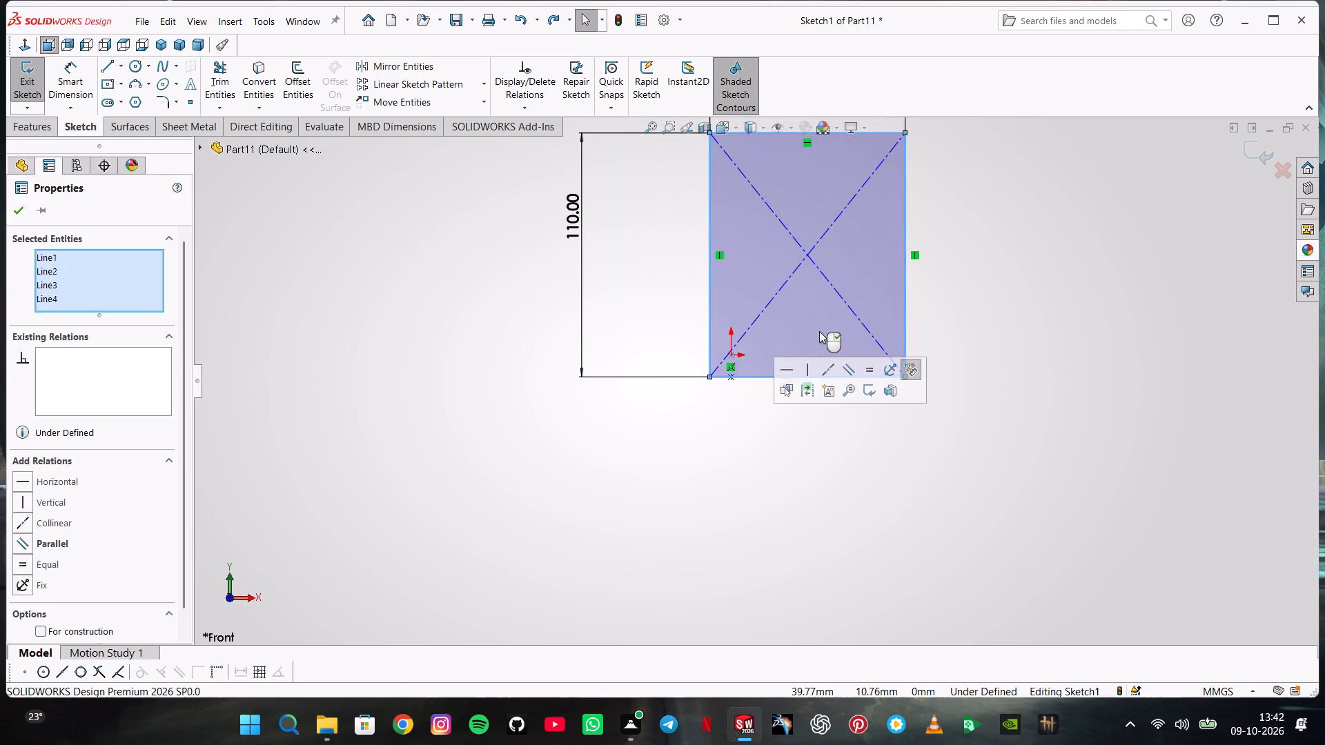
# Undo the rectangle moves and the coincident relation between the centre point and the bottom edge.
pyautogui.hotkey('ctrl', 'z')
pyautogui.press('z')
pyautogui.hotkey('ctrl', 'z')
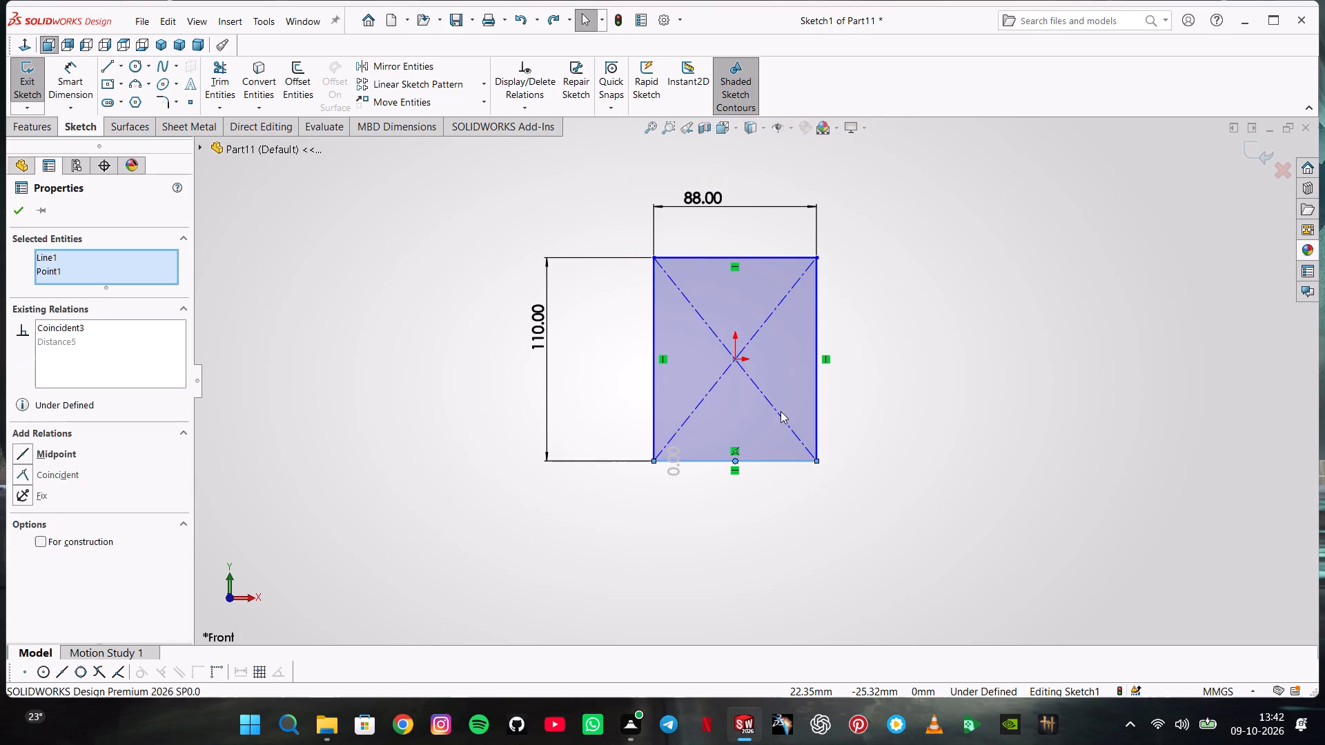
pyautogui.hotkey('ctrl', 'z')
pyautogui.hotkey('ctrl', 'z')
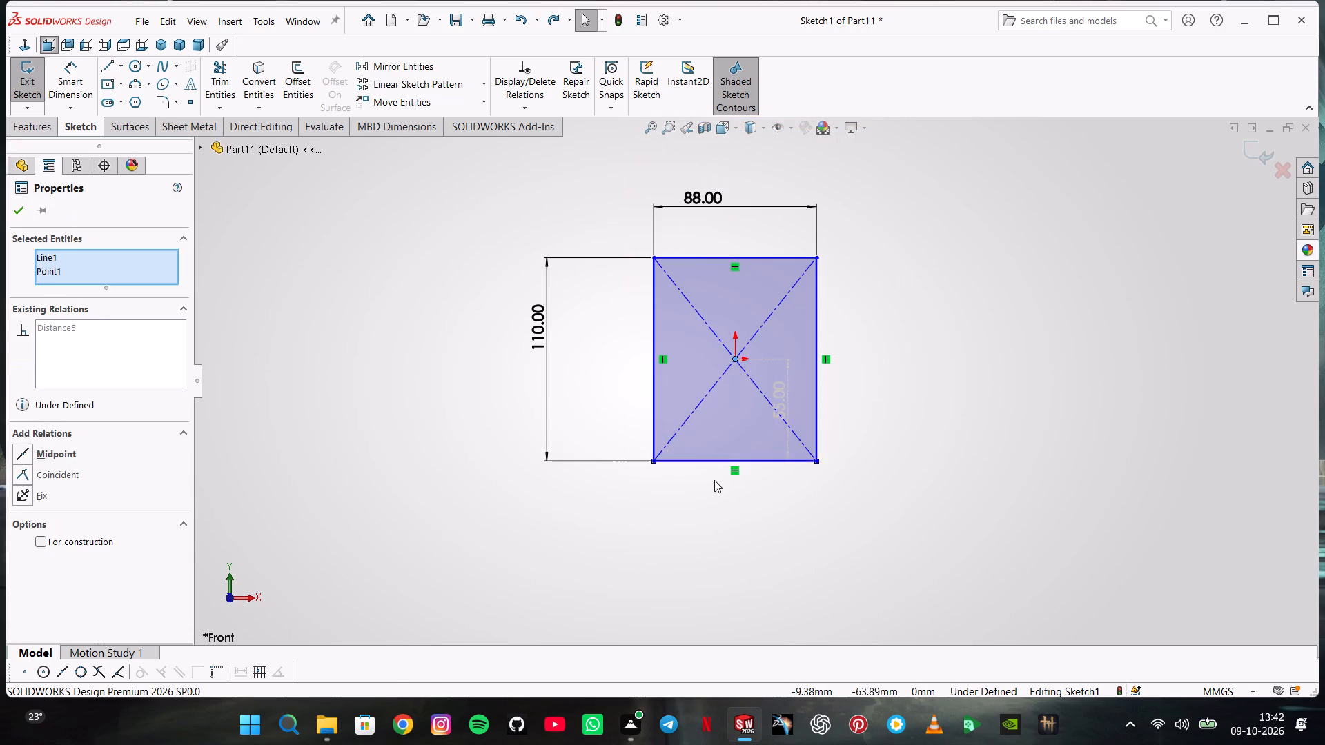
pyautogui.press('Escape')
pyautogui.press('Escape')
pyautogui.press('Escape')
# Make the former centre point at the origin coincident with the rectangle's bottom edge.
pyautogui.click(734, 358)
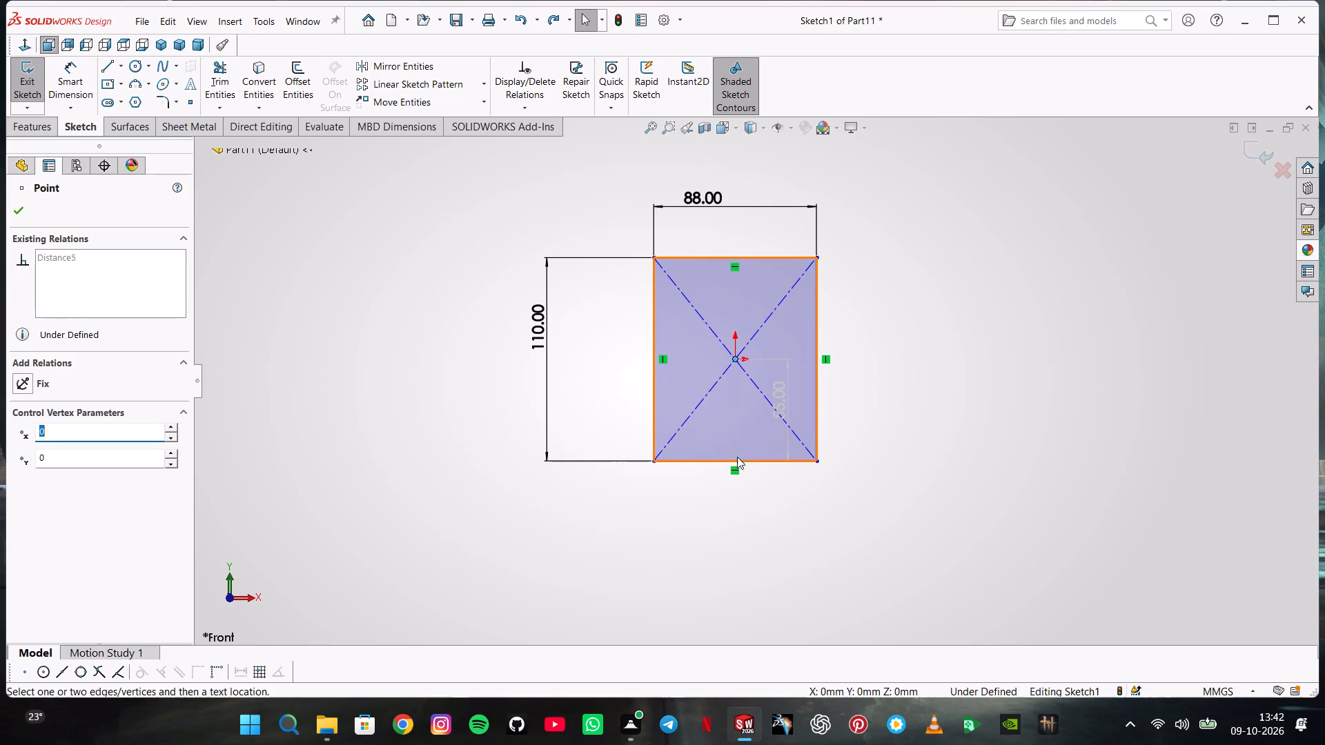
pyautogui.keyDown('ctrl'); pyautogui.click(738, 459); pyautogui.keyUp('ctrl')
pyautogui.click(794, 395)
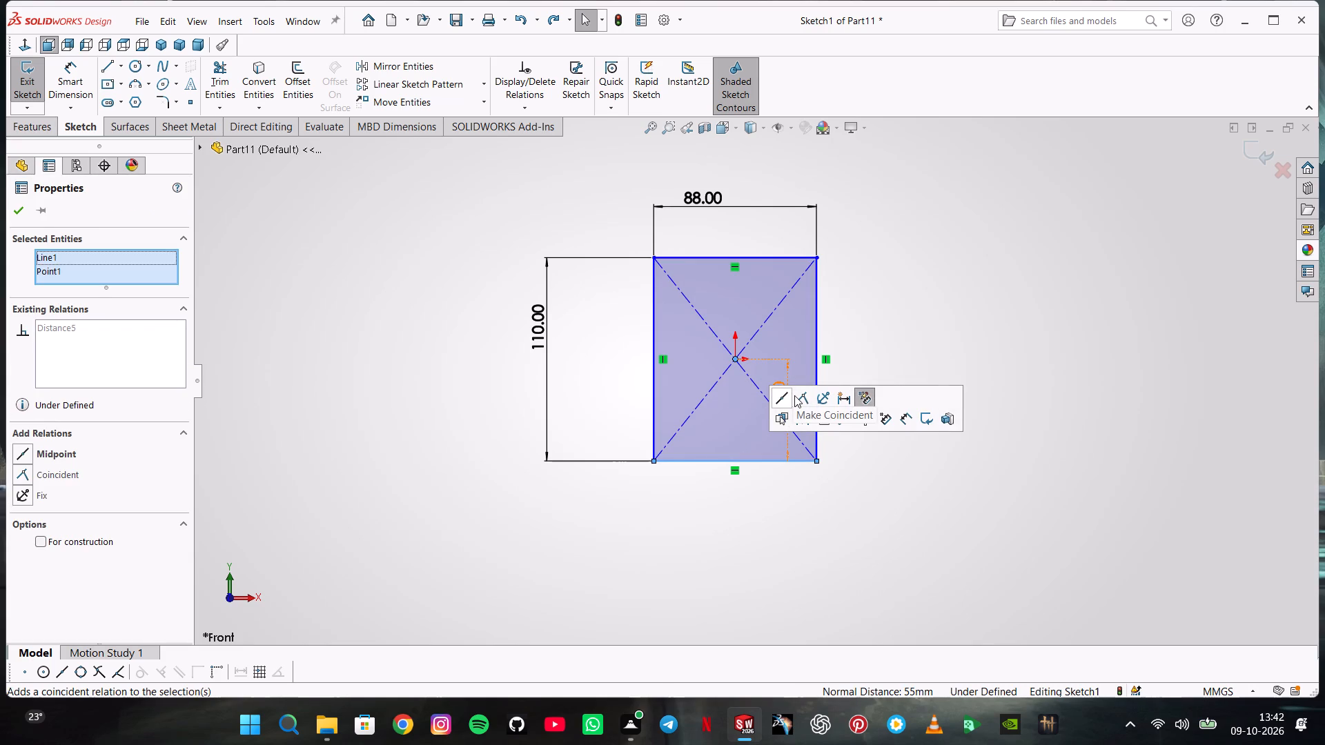
pyautogui.doubleClick(676, 455)
pyautogui.doubleClick(752, 371)
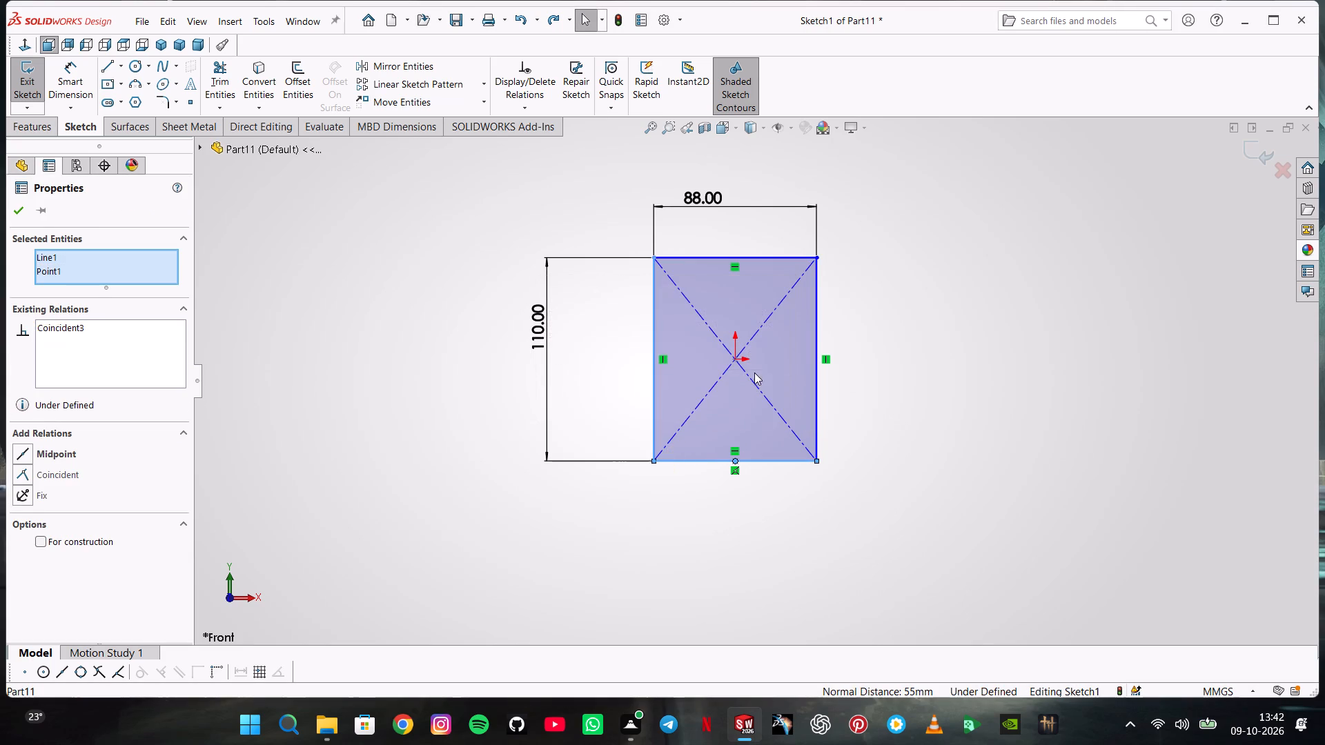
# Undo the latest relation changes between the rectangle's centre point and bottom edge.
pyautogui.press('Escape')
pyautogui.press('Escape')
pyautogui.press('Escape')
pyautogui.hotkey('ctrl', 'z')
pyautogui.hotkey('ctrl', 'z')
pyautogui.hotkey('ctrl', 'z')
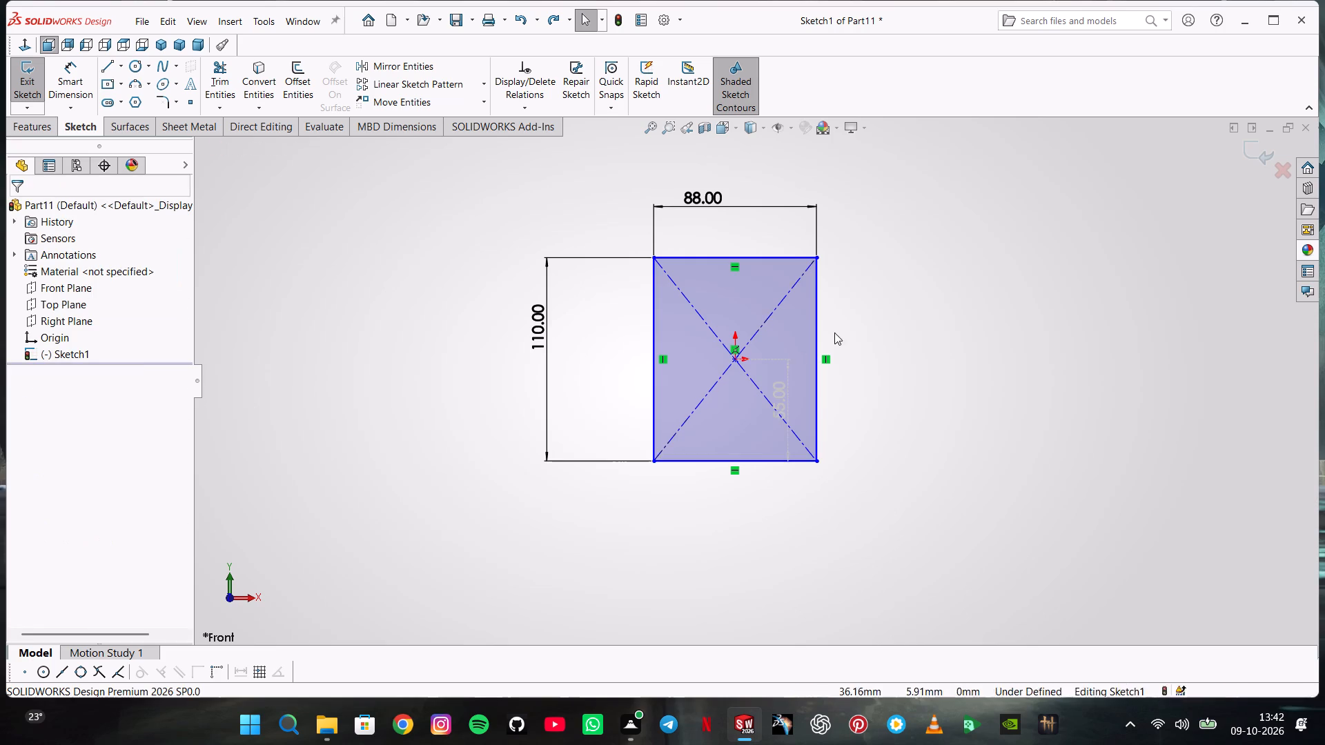
# Delete the whole rectangle from the sketch, including its diagonals and dimensions.
pyautogui.click(798, 348)
pyautogui.press('Delete')
pyautogui.press('Return')
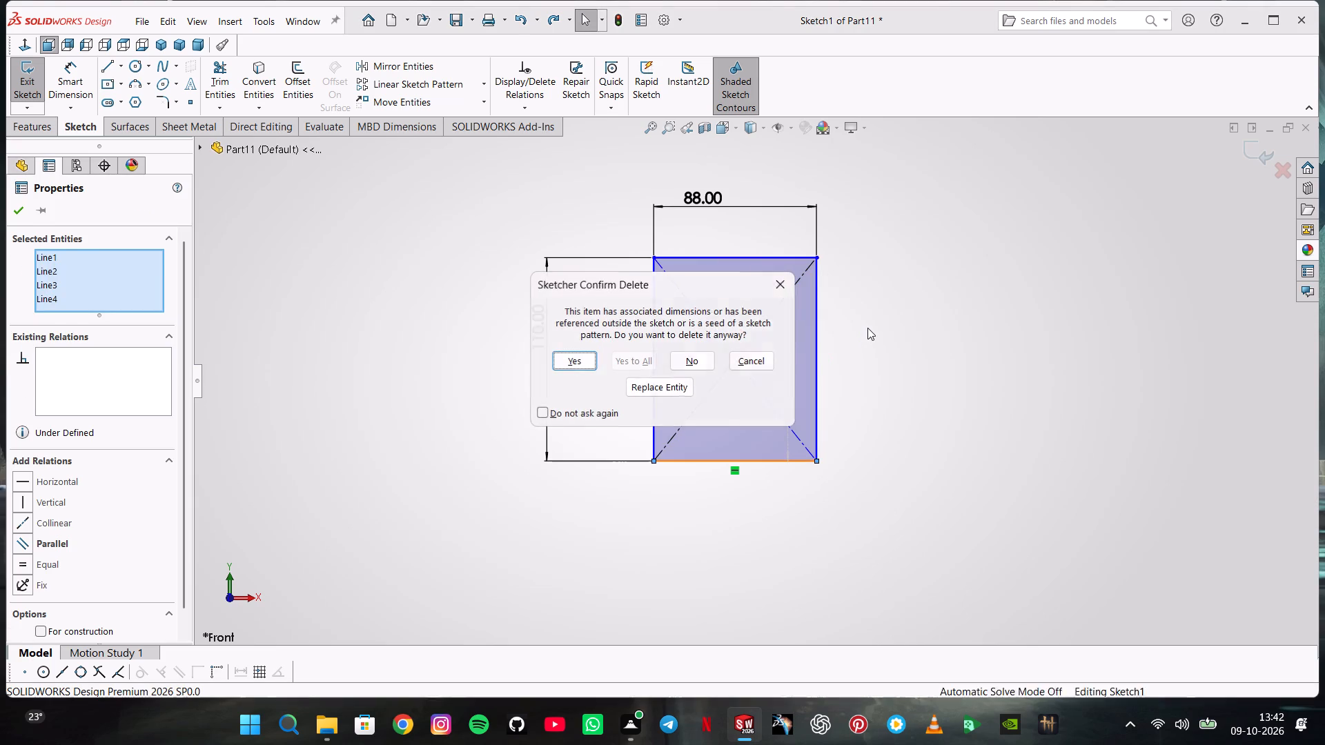
pyautogui.moveTo(934, 172); pyautogui.dragTo(674, 266)
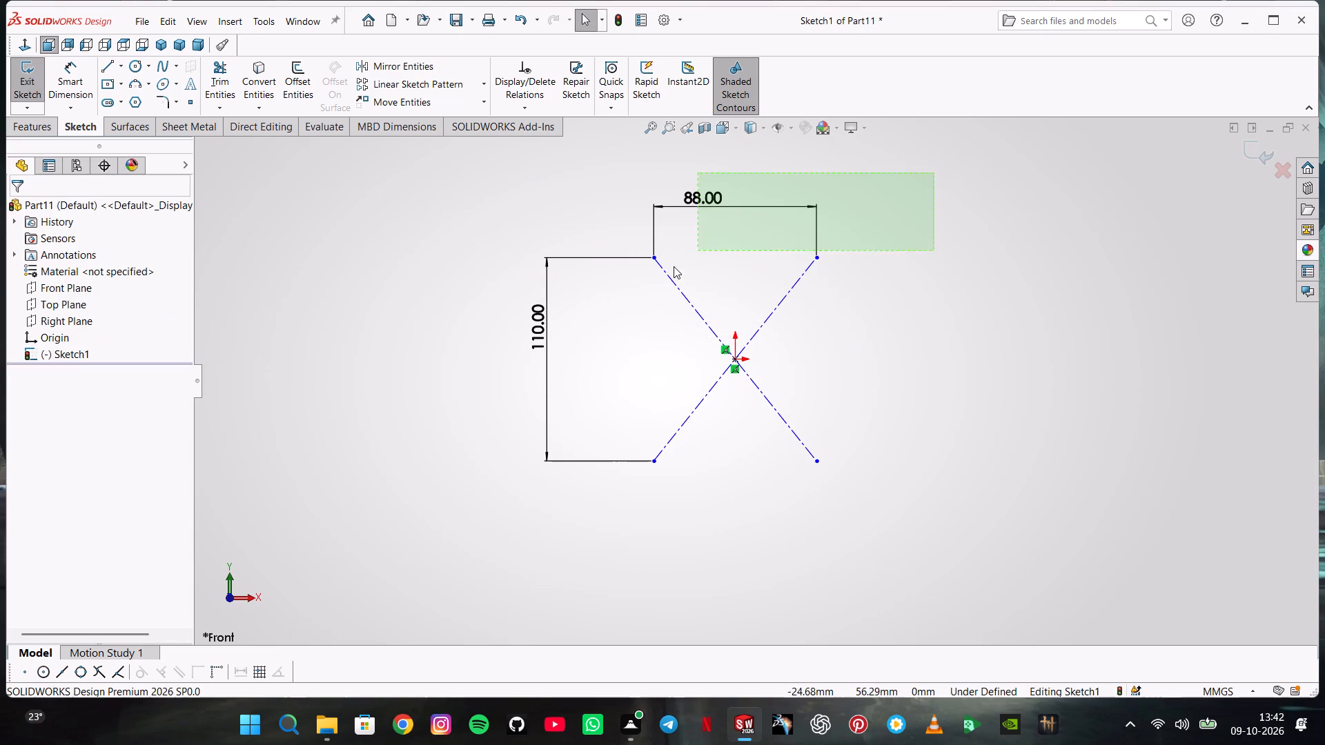
pyautogui.moveTo(674, 266); pyautogui.dragTo(460, 557)
pyautogui.press('Delete')
pyautogui.press('Return')
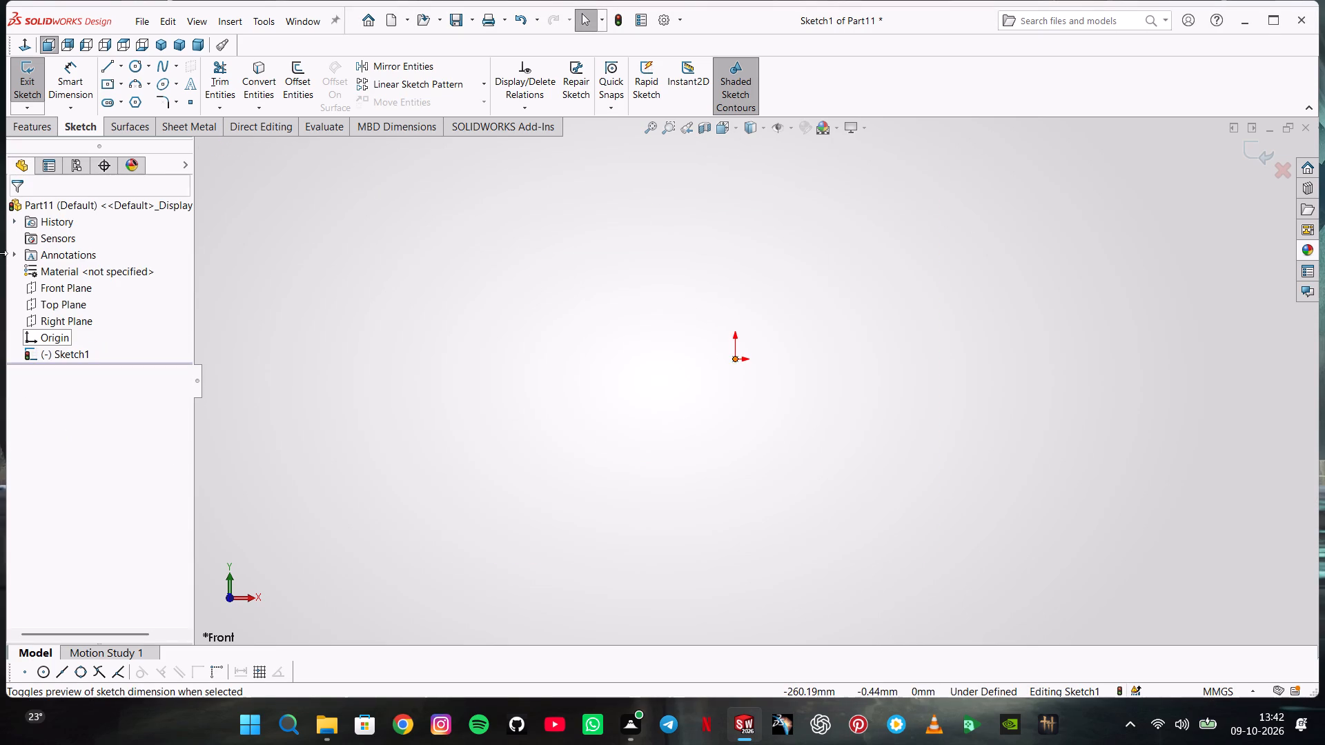
# Sketch a centre rectangle about 149 × 136 mm, centred above the origin with its bottom edge level with the origin.
pyautogui.click(101, 81)
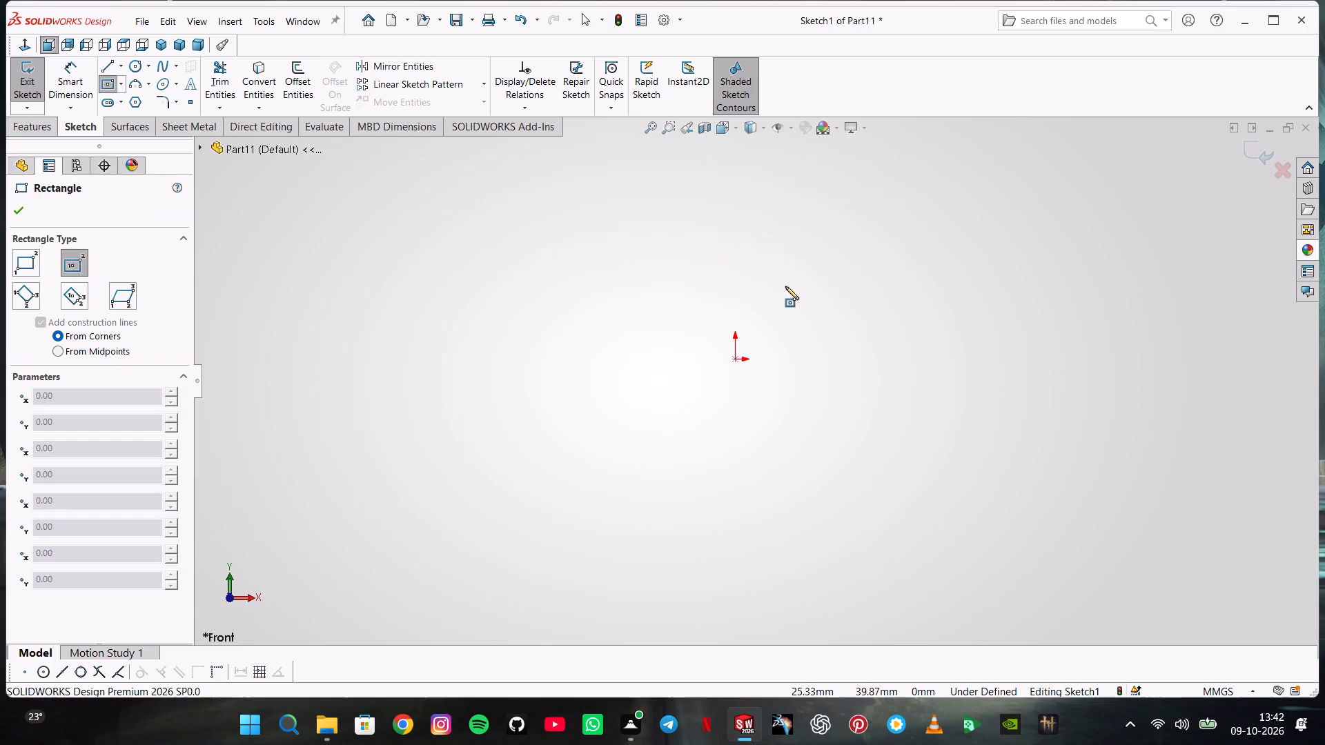
pyautogui.click(736, 234)
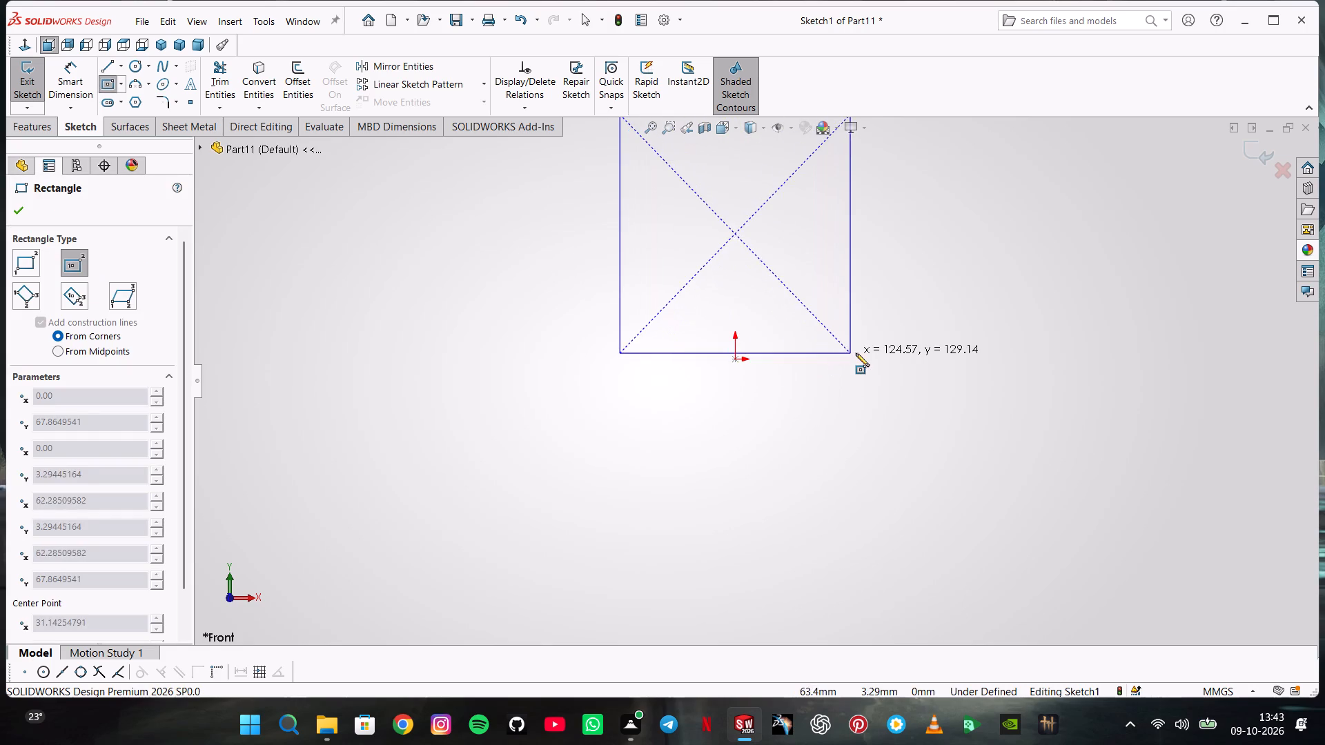
pyautogui.click(873, 356)
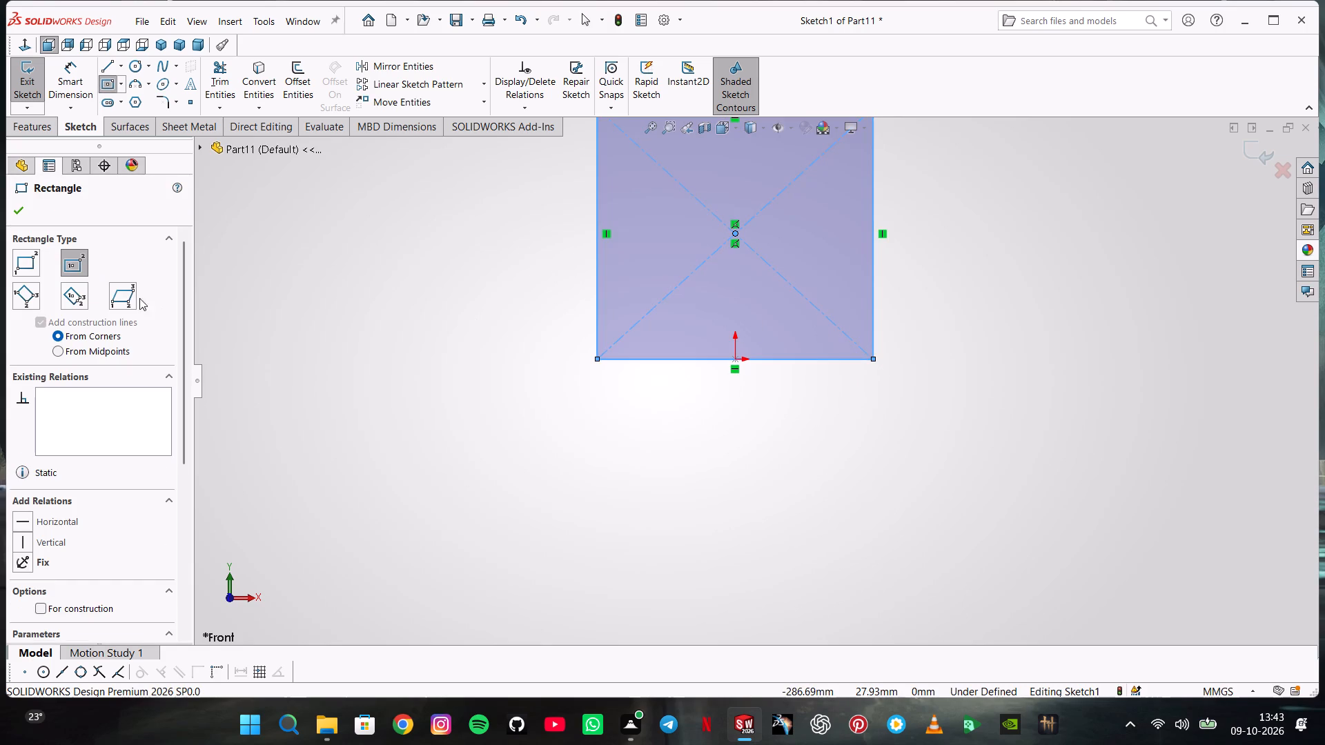
# Dimension the rectangle's bottom edge and set its width to 88 mm.
pyautogui.click(87, 88)
pyautogui.scroll(-6, 759, 357)
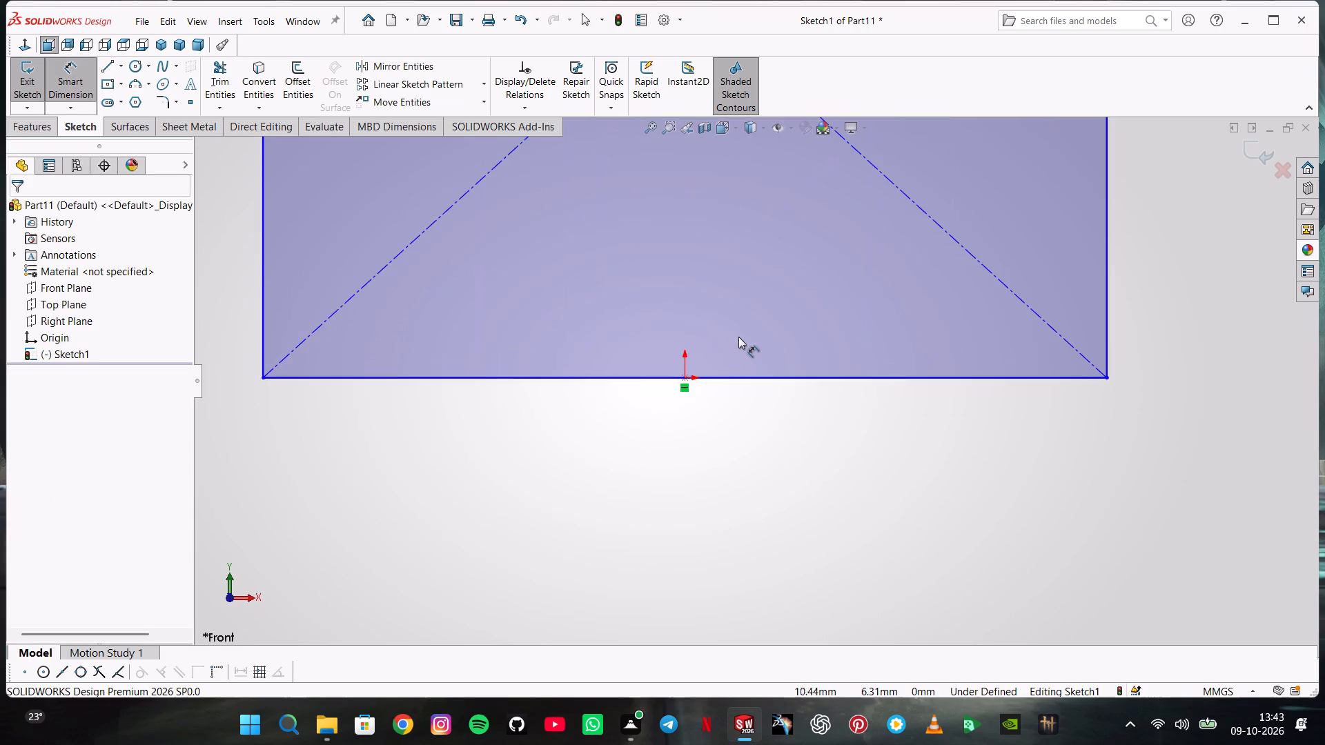
pyautogui.scroll(-7, 736, 335)
pyautogui.scroll(-5, 642, 417)
pyautogui.scroll(17, 632, 435)
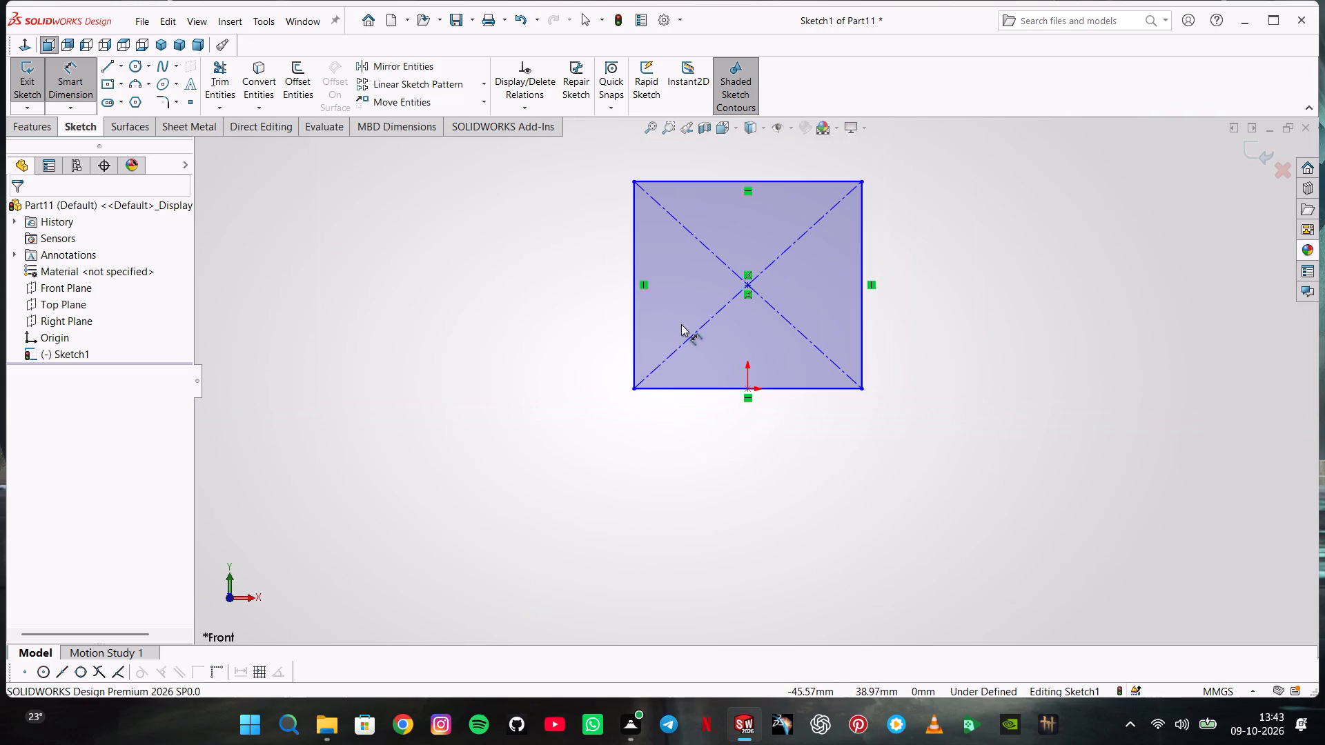
pyautogui.click(778, 388)
pyautogui.click(771, 433)
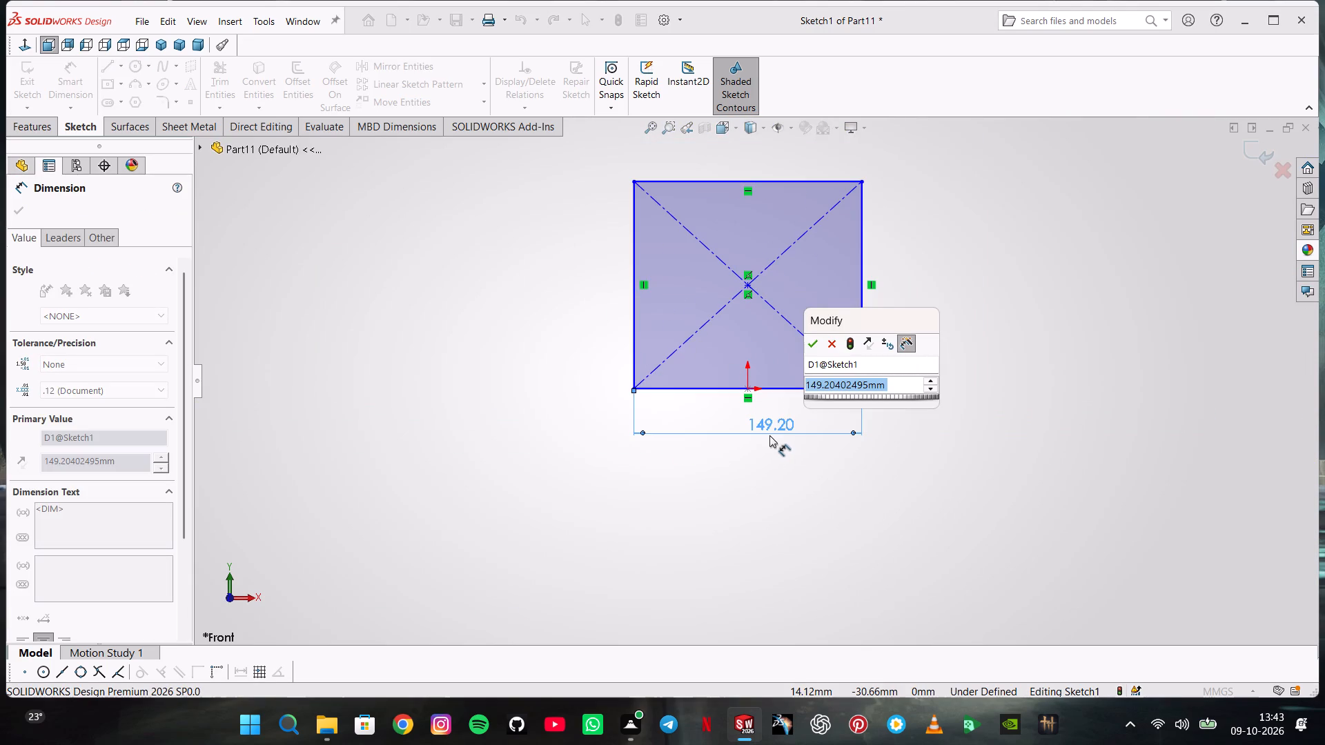
pyautogui.write('88')
pyautogui.press('Return')
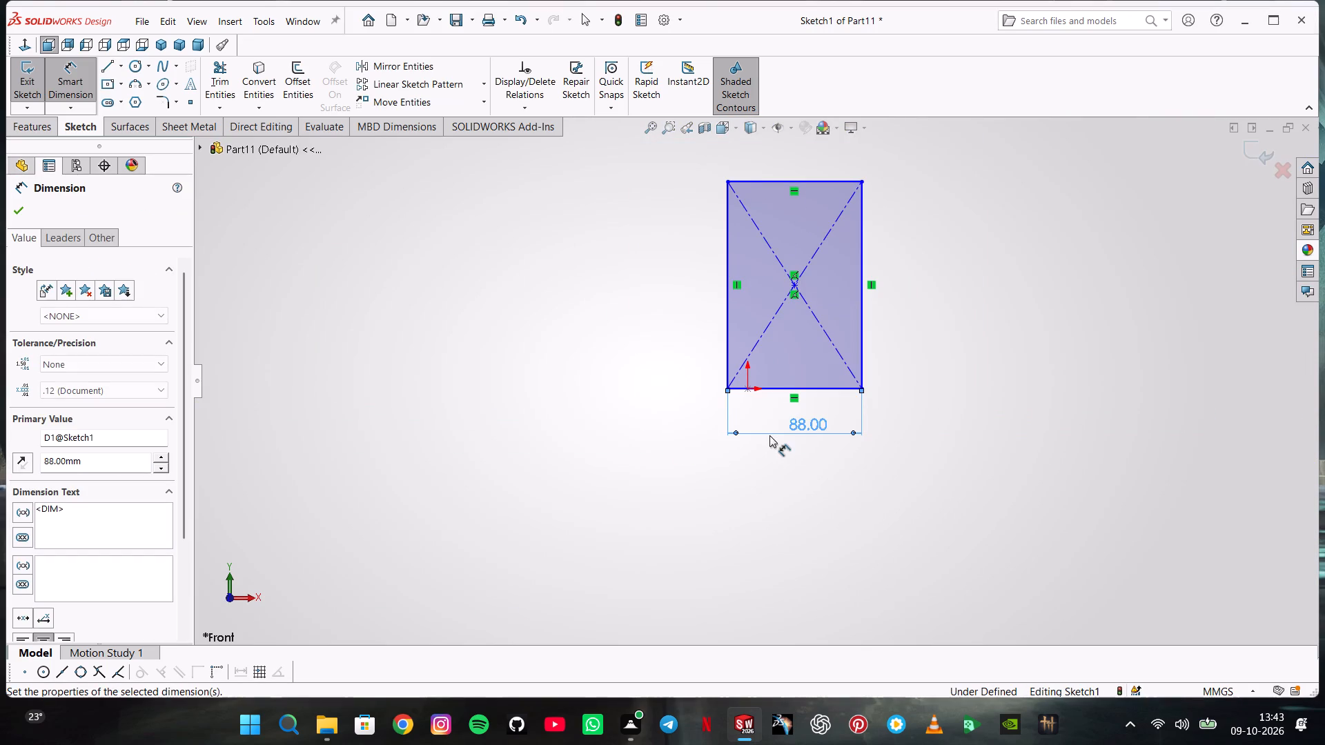
# Dimension the rectangle's vertical side and set its height to 110 mm.
pyautogui.click(727, 292)
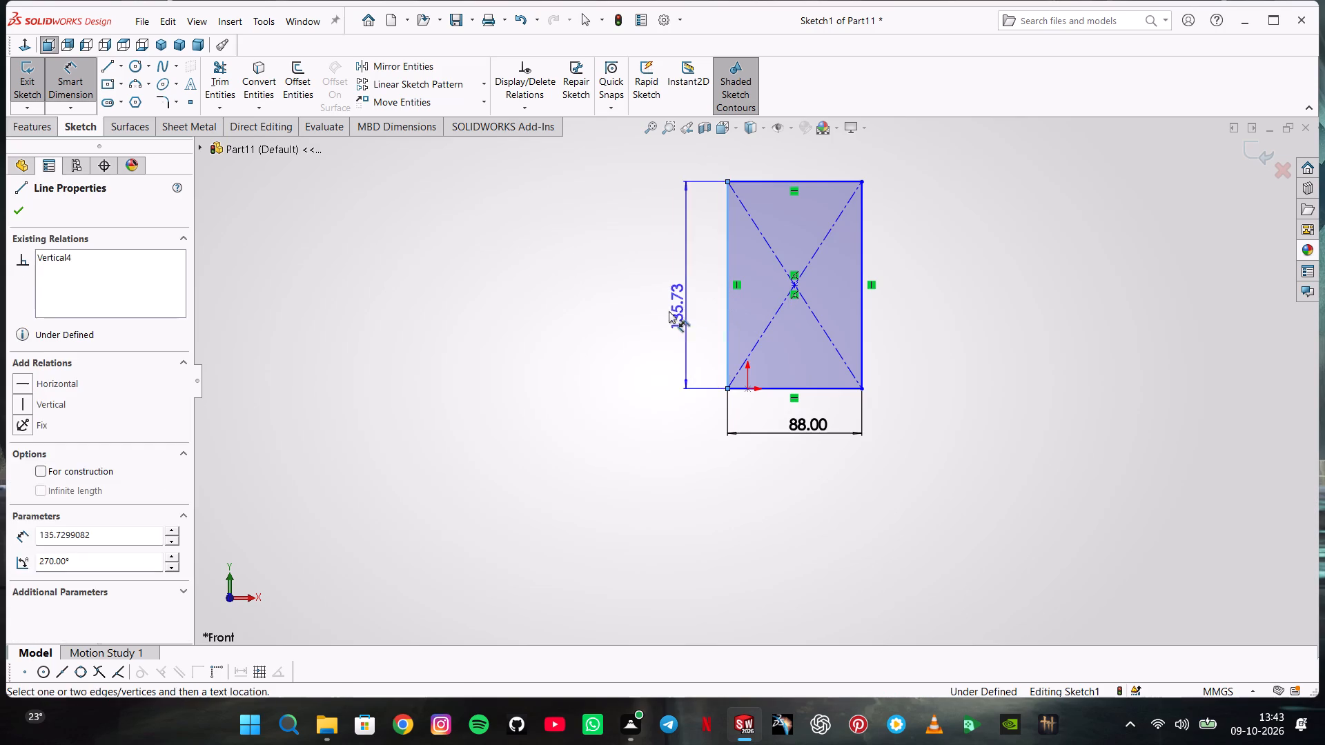
pyautogui.click(631, 313)
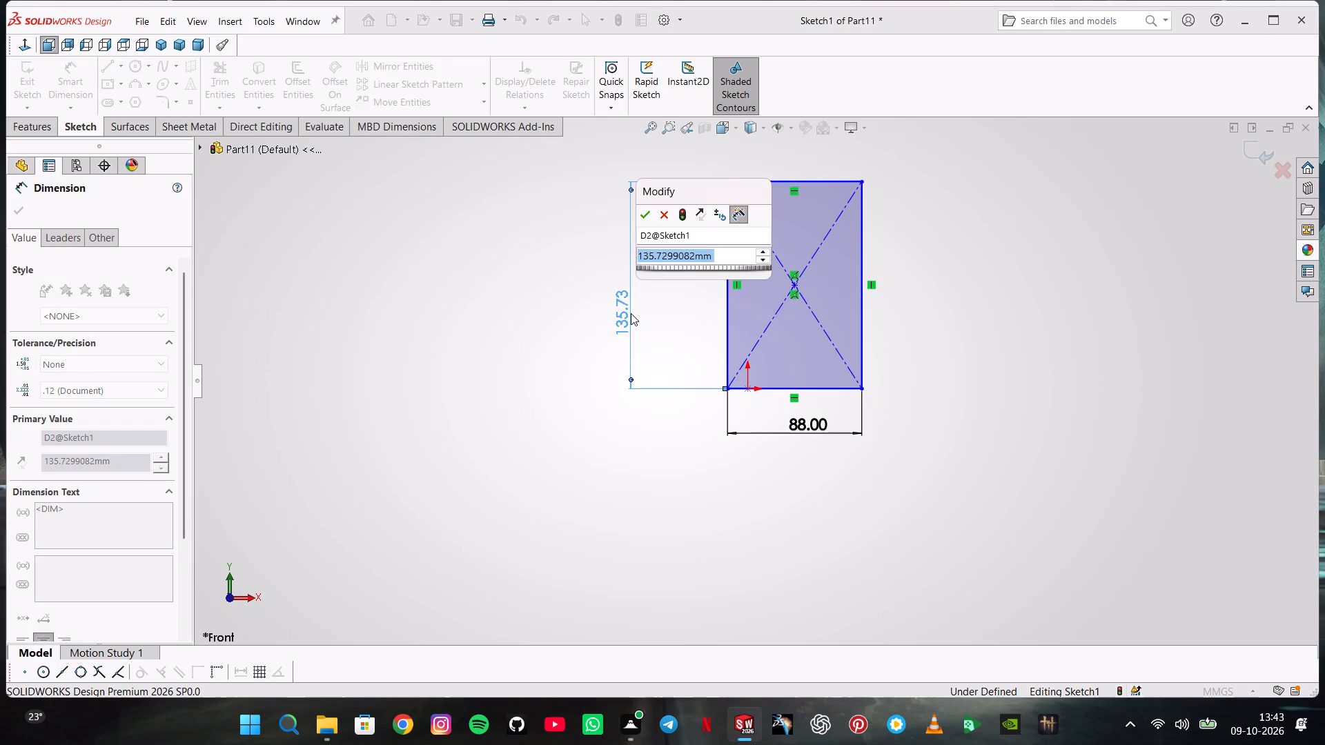
pyautogui.write('110')
pyautogui.press('Return')
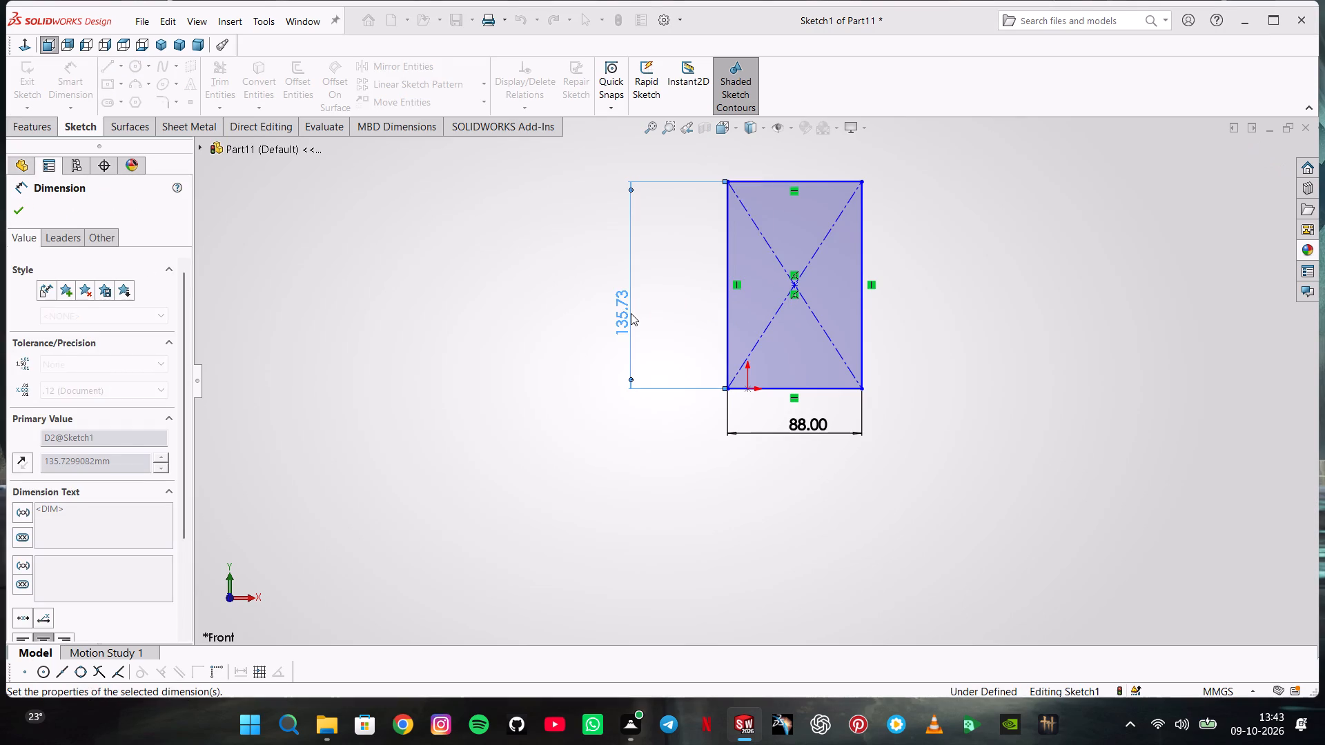
pyautogui.press('Escape')
pyautogui.press('Escape')
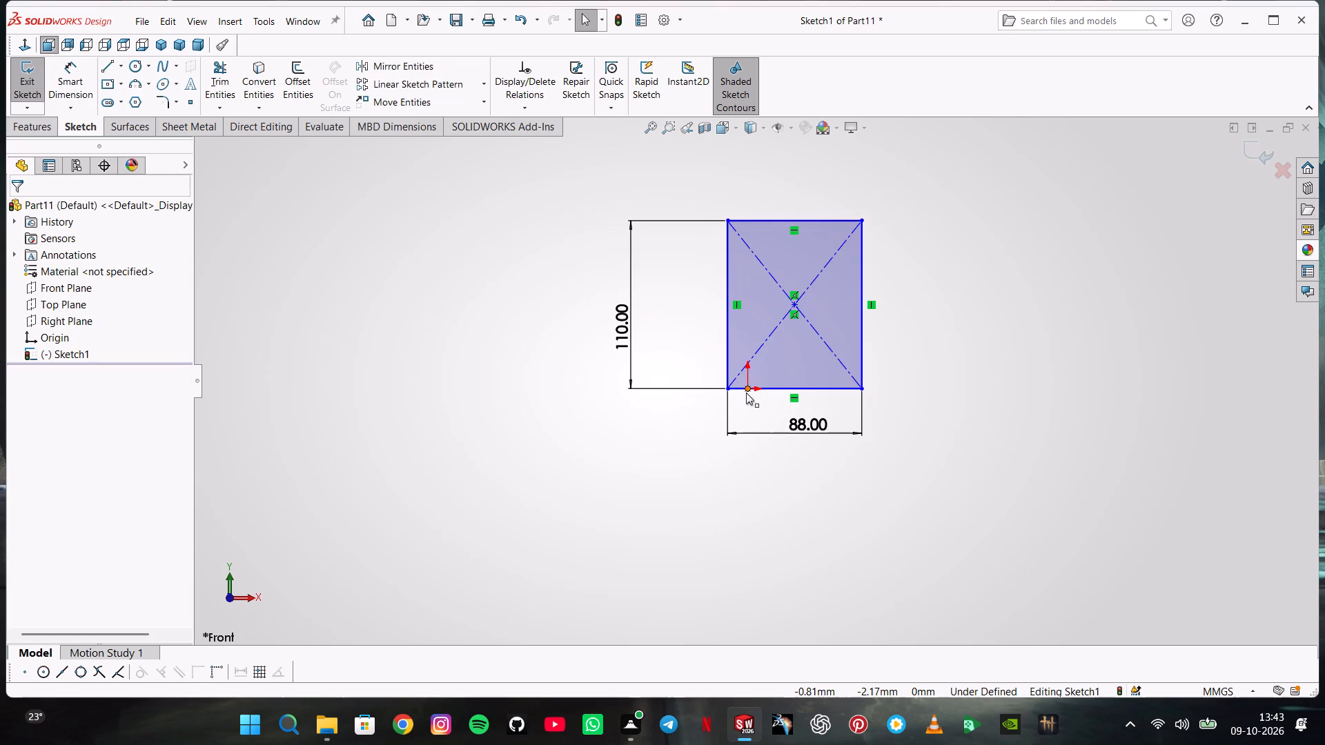
# Add a vertical relation between the origin and the rectangle's centre point.
pyautogui.click(747, 389)
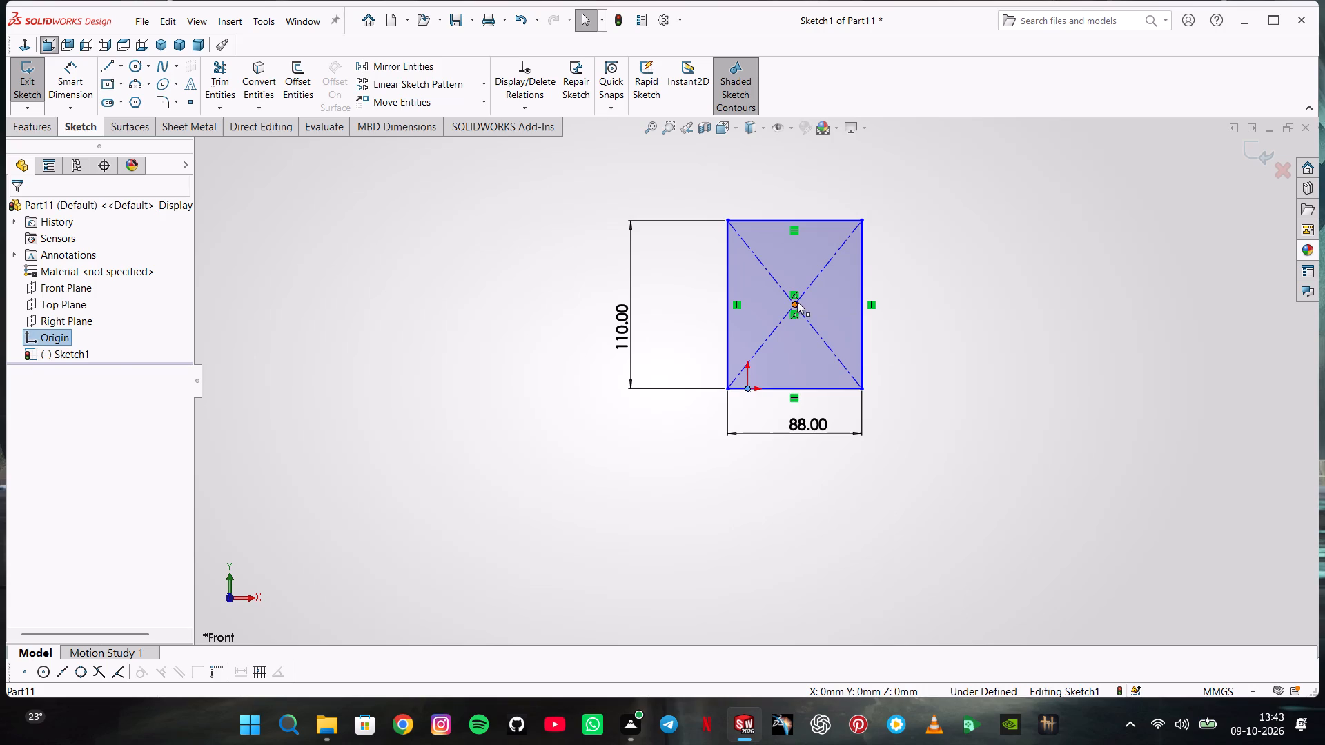
pyautogui.keyDown('ctrl'); pyautogui.click(797, 301); pyautogui.keyUp('ctrl')
pyautogui.click(858, 238)
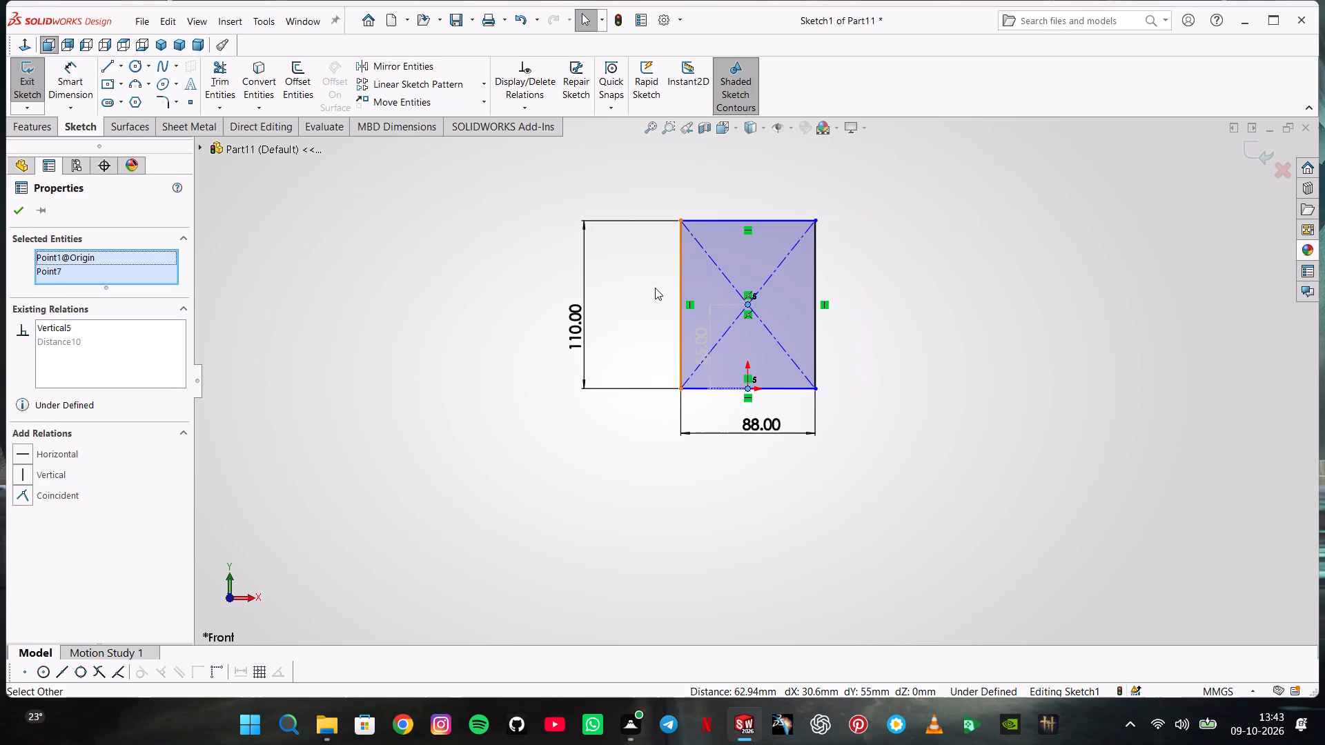
pyautogui.press('Escape')
pyautogui.press('Escape')
pyautogui.press('Escape')
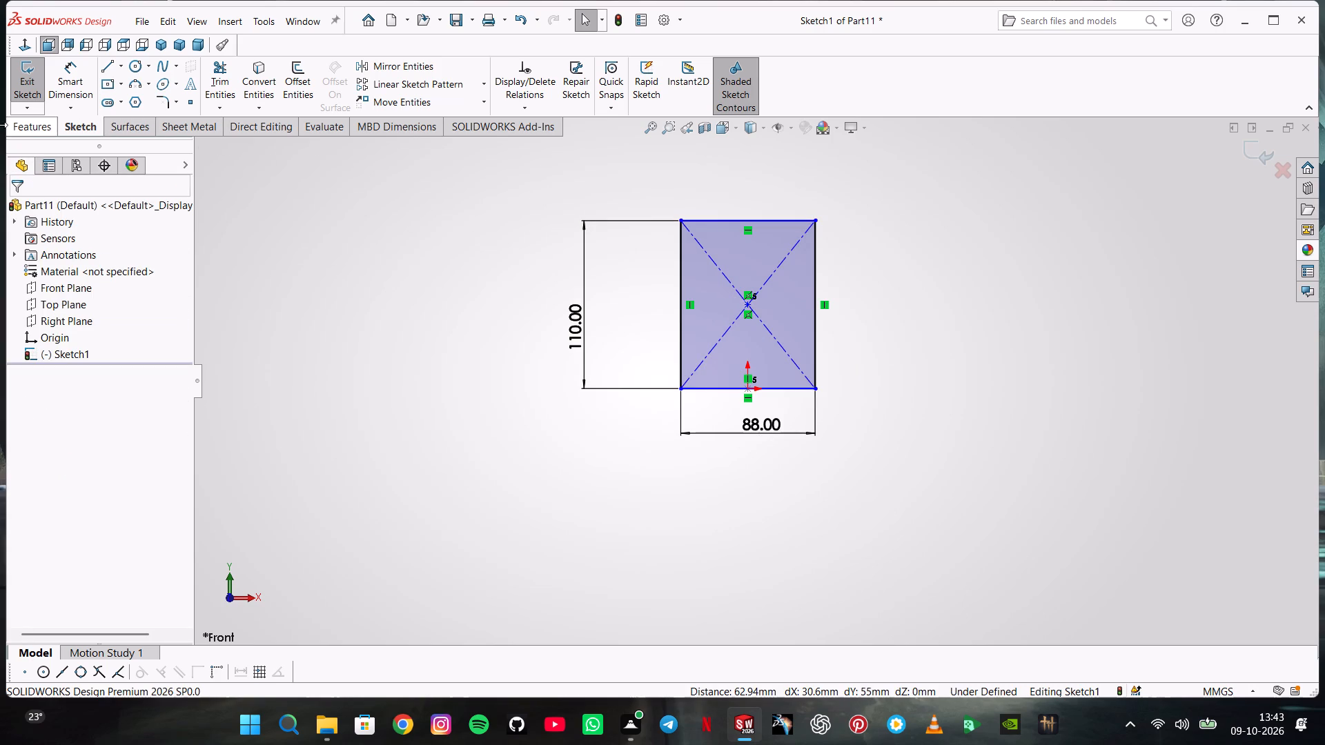
# Extrude the rectangle as a blind boss in the reversed direction, with its depth entered as 24-6 mm.
pyautogui.click(35, 130)
pyautogui.click(78, 97)
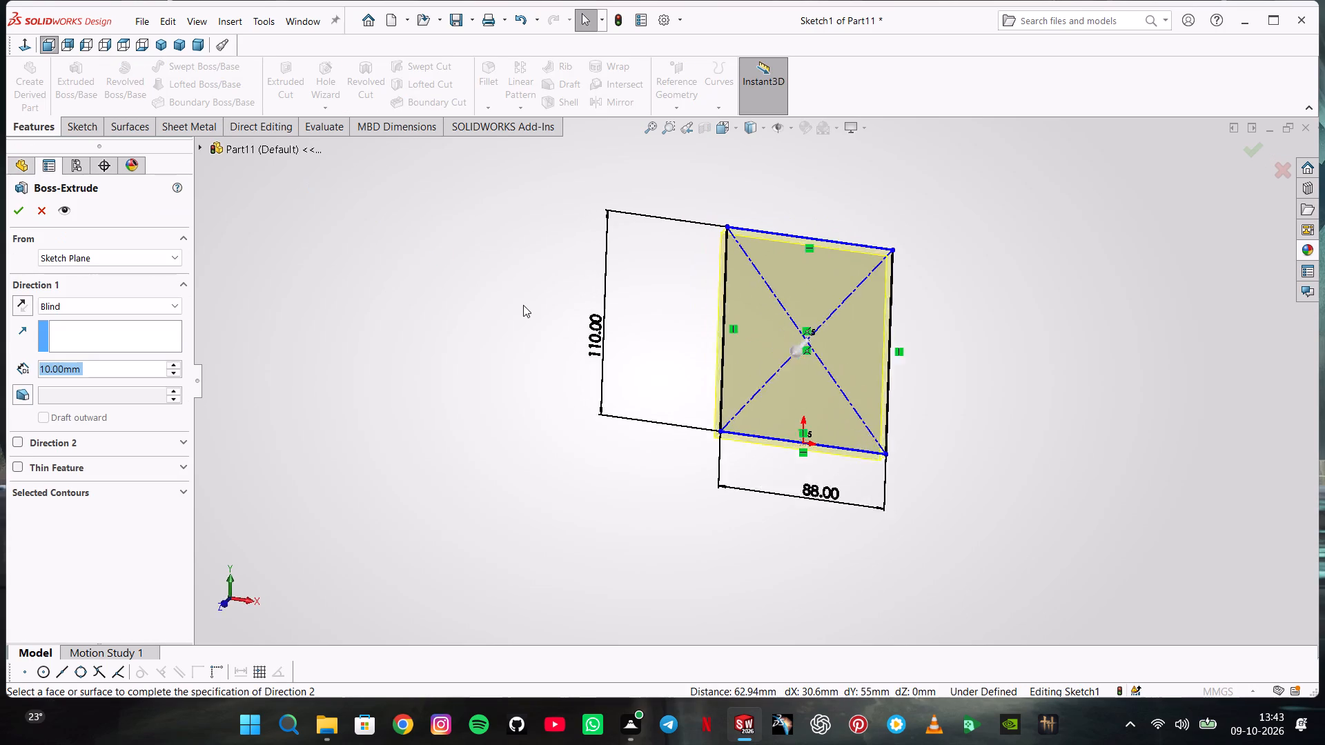
pyautogui.click(30, 310)
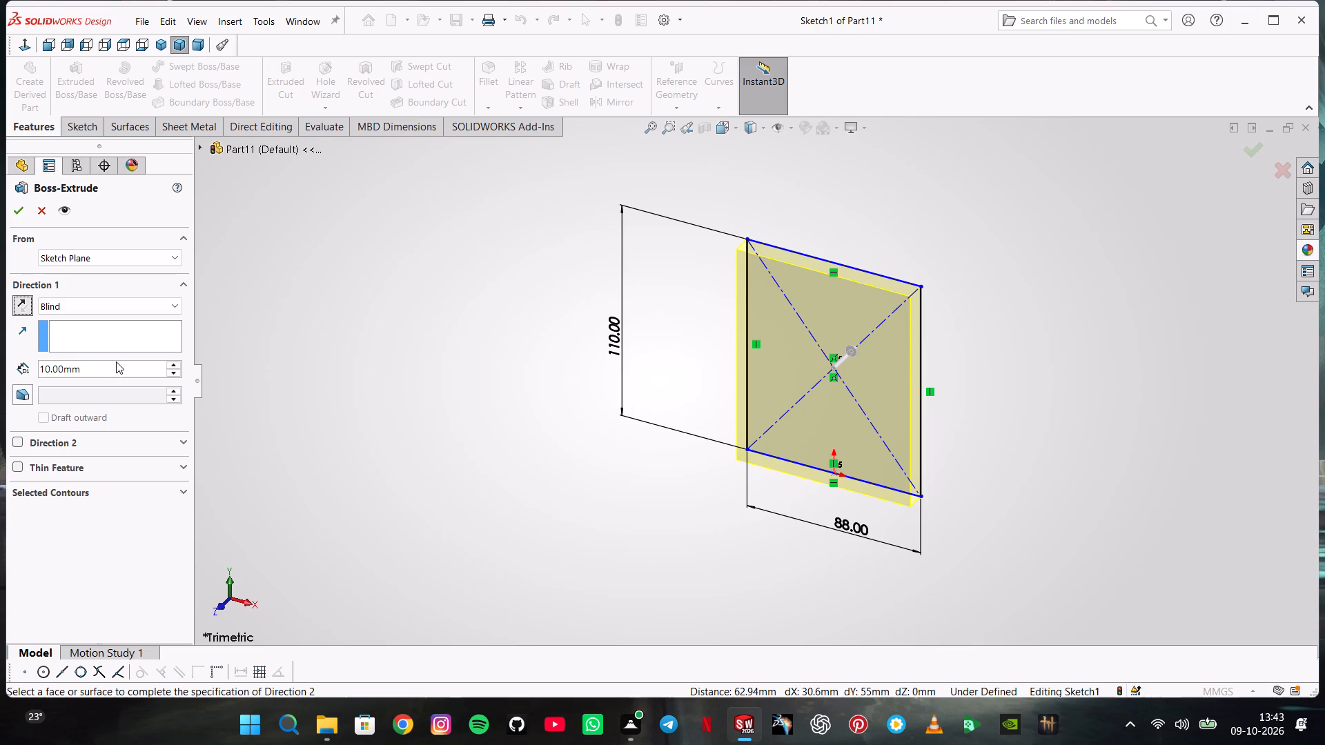
pyautogui.write('24')
pyautogui.press('-')
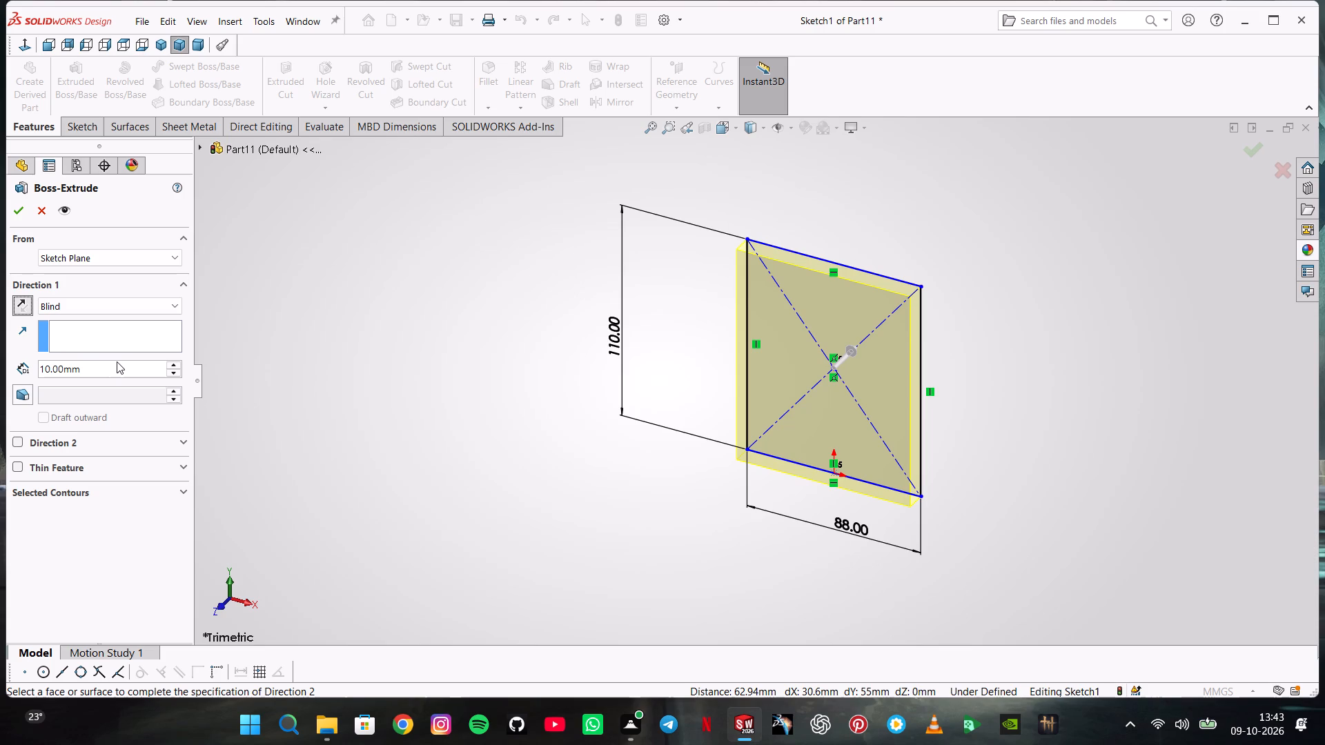
pyautogui.click(117, 361)
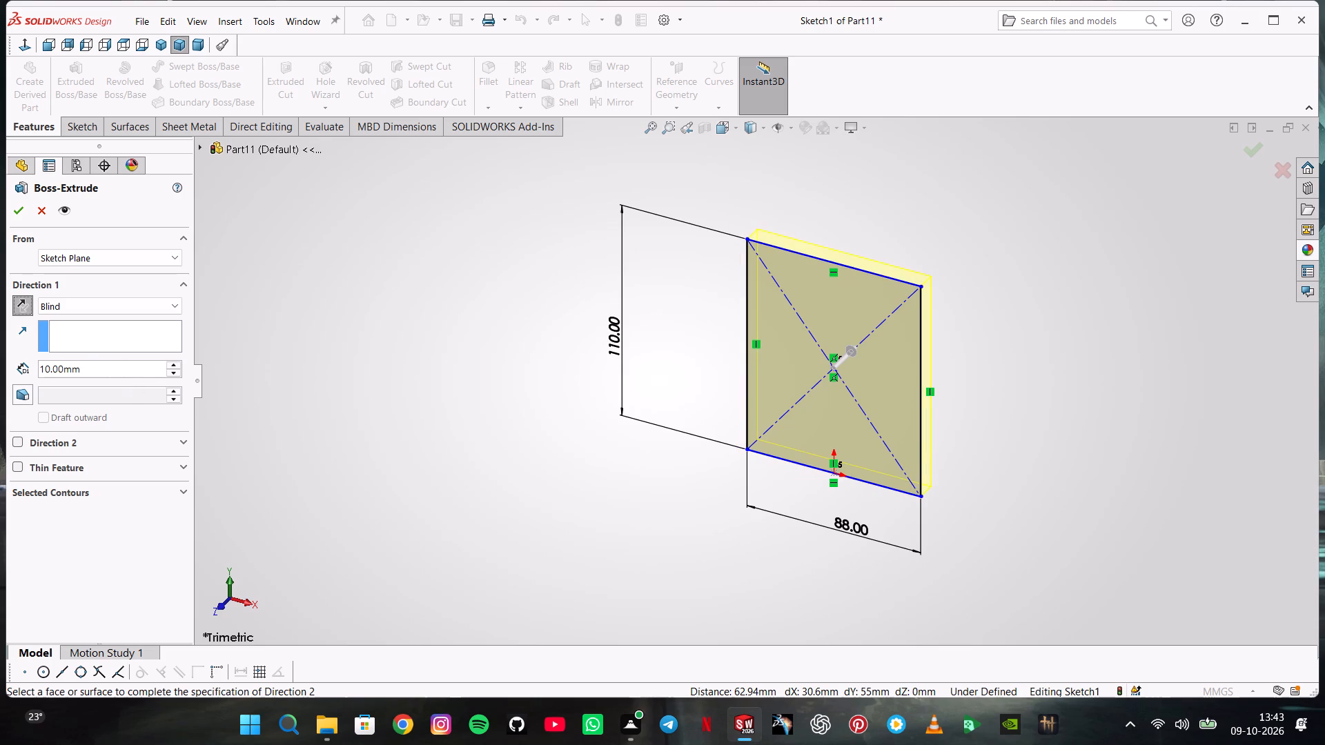
pyautogui.doubleClick(135, 369)
pyautogui.write('24-6')
pyautogui.press('Return')
pyautogui.press('Return')
pyautogui.scroll(1, 135, 368)
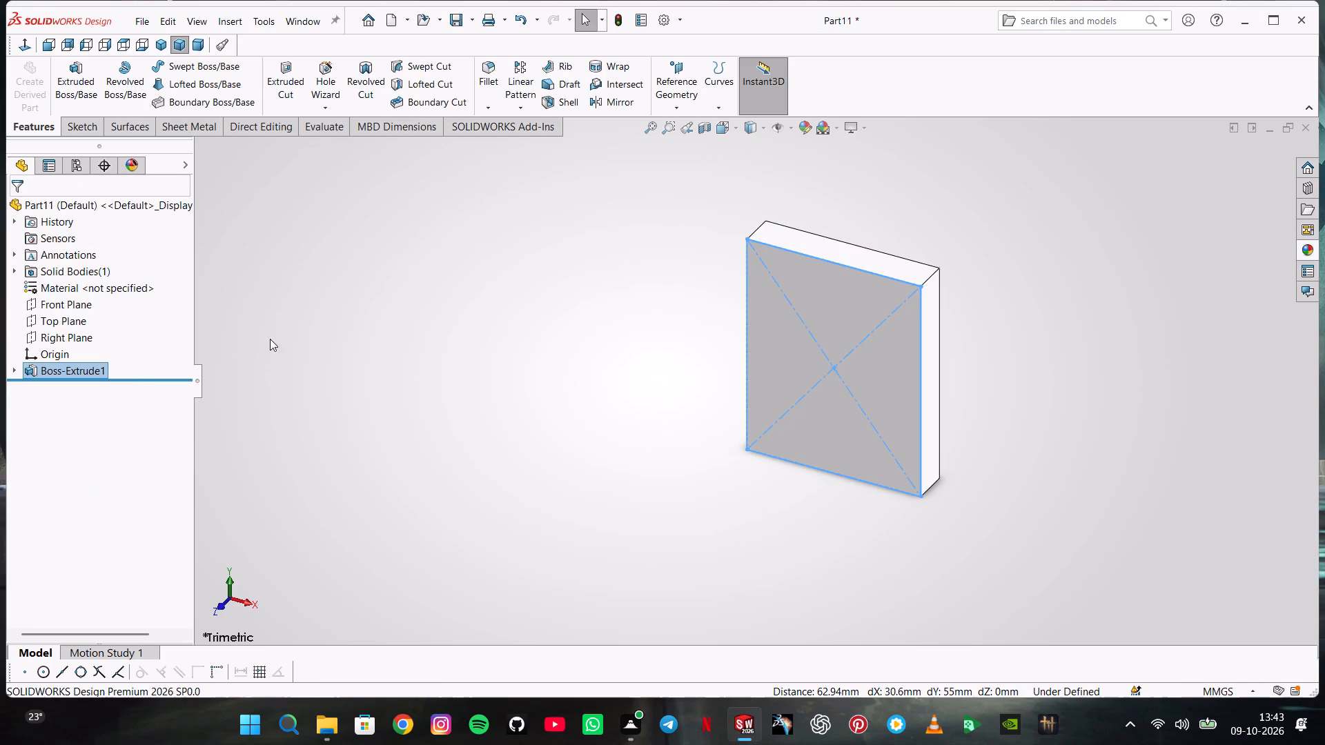
pyautogui.click(428, 307)
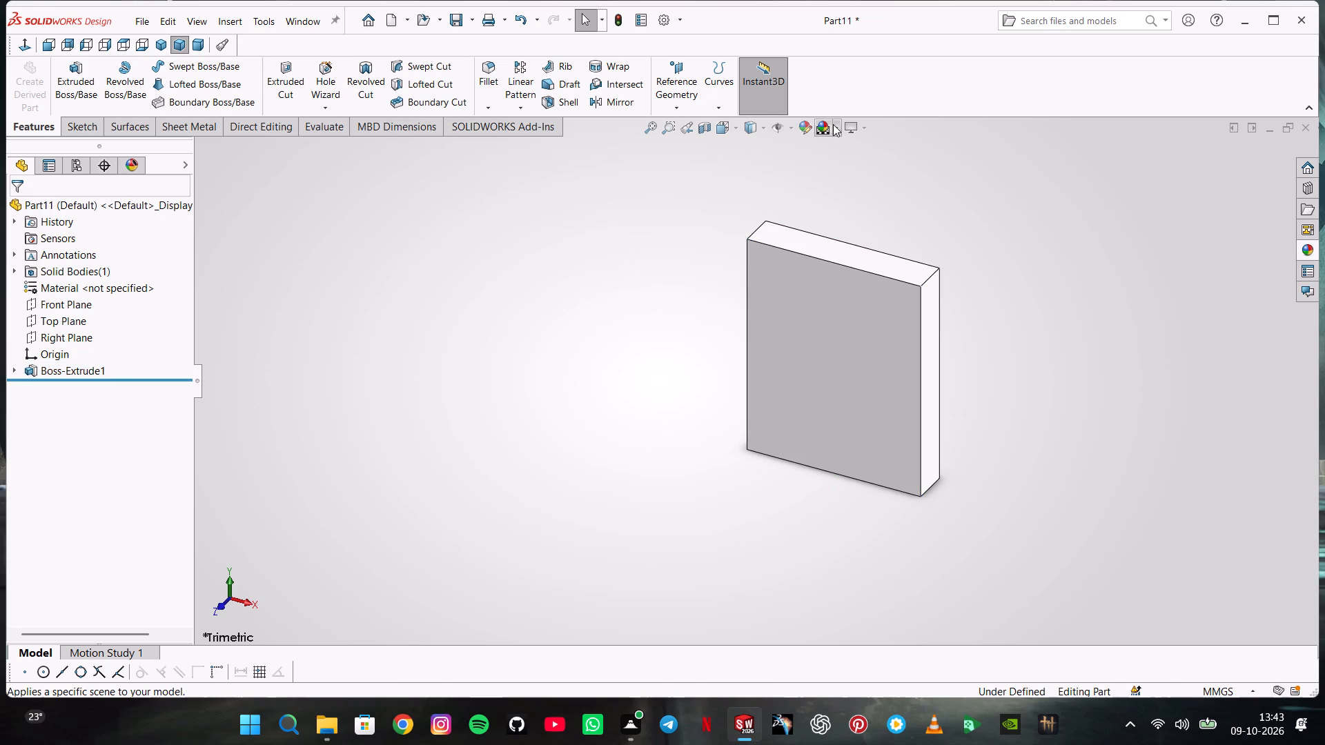
# Apply the Warehouse scene to the model.
pyautogui.click(840, 124)
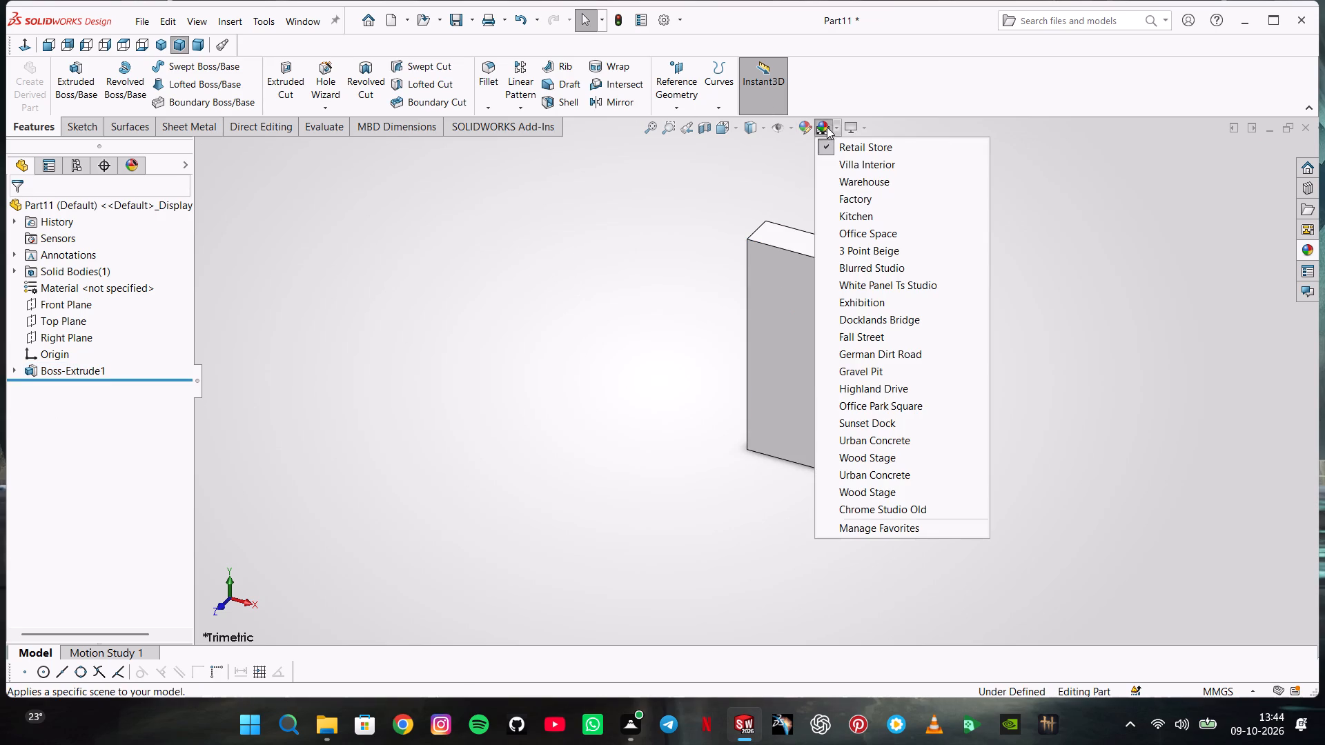
pyautogui.click(847, 177)
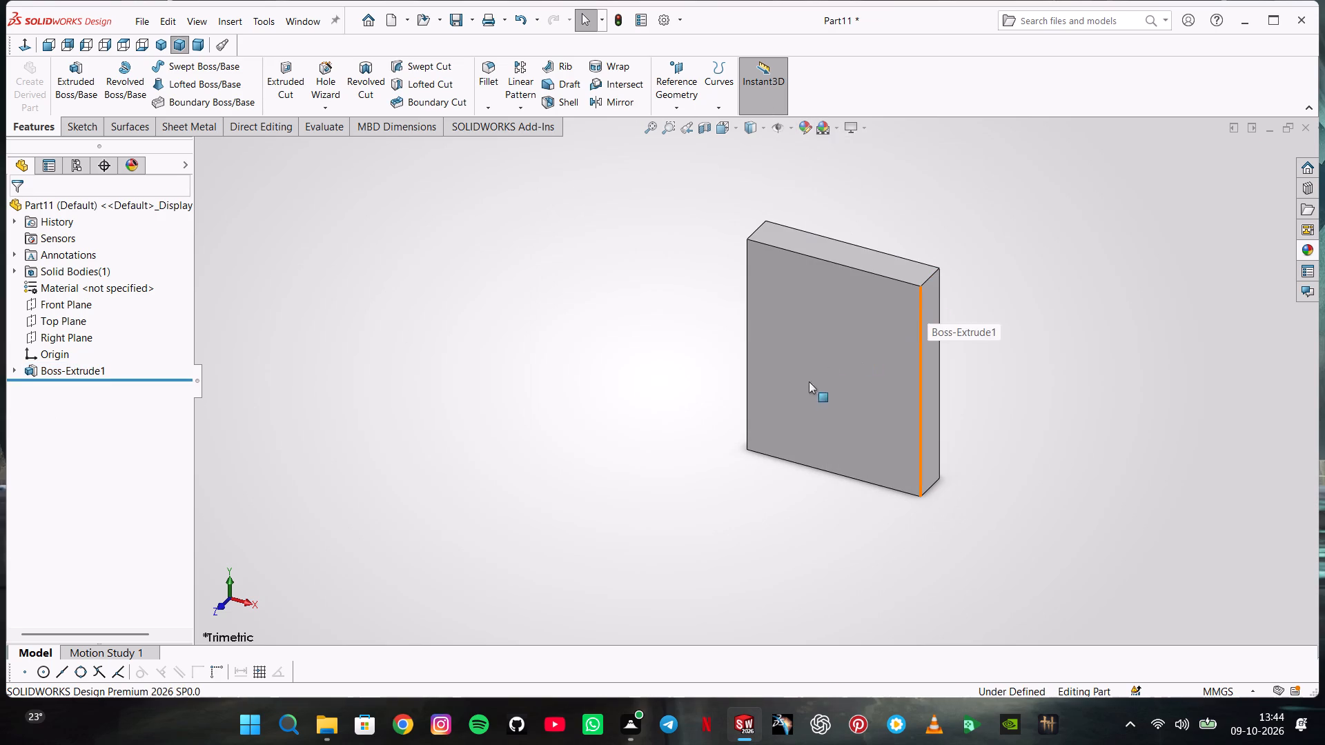
# On the Top Plane viewed from below, sketch a centre rectangle about 88 × 23 mm adjoining the plate's rear edge, spanning its full width.
pyautogui.moveTo(601, 365); pyautogui.dragTo(610, 202, button='middle')
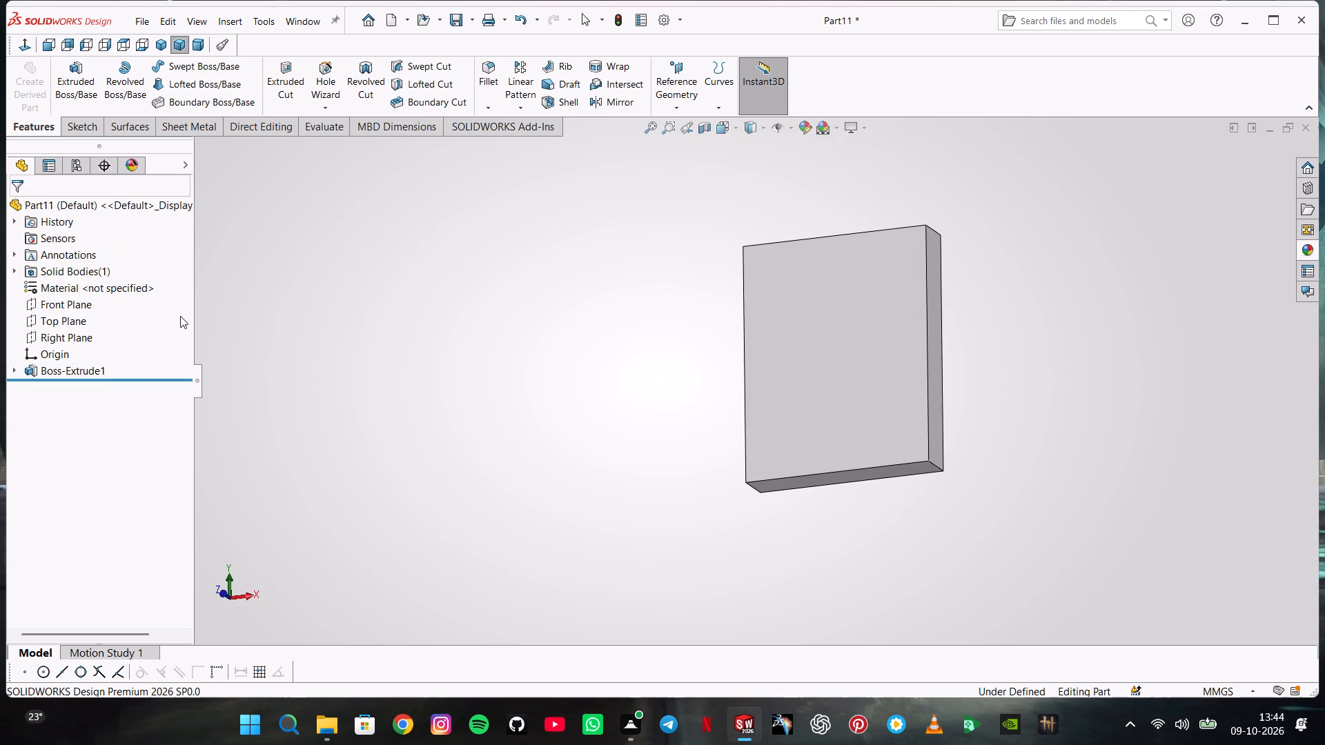
pyautogui.click(75, 319)
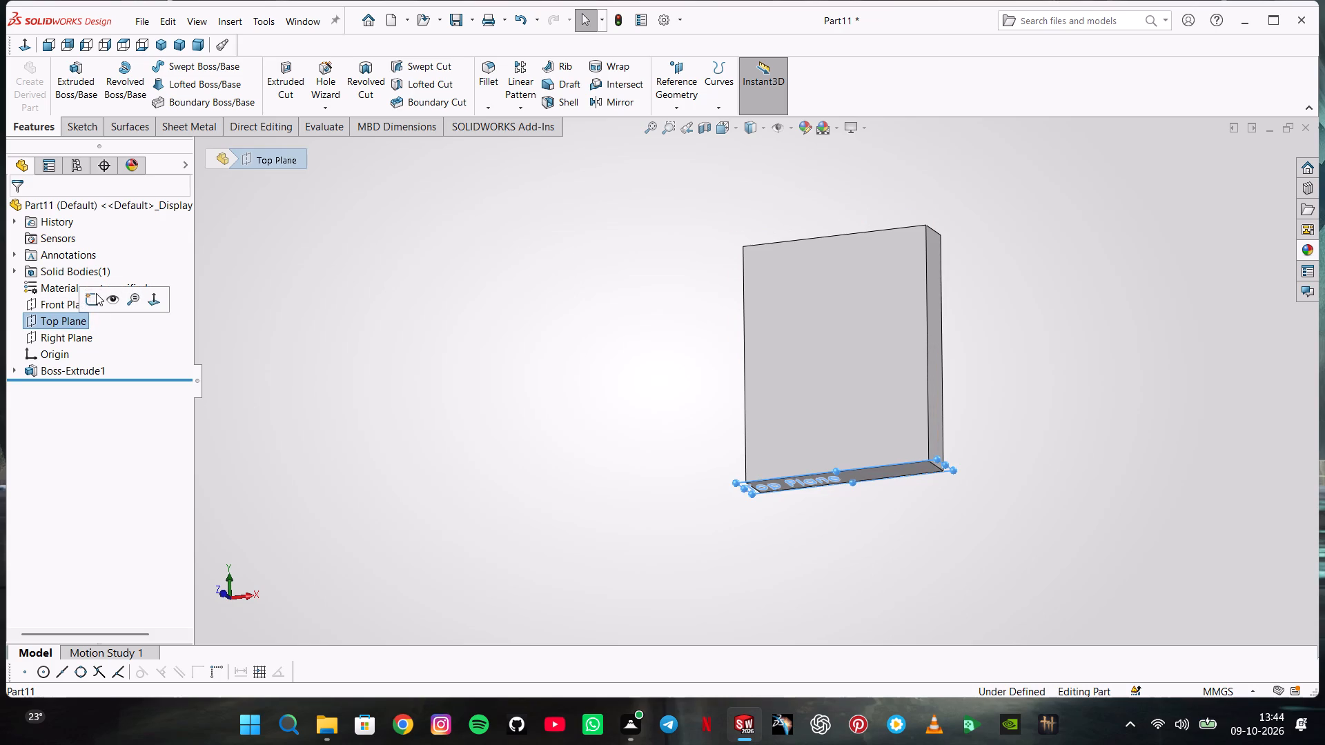
pyautogui.click(96, 293)
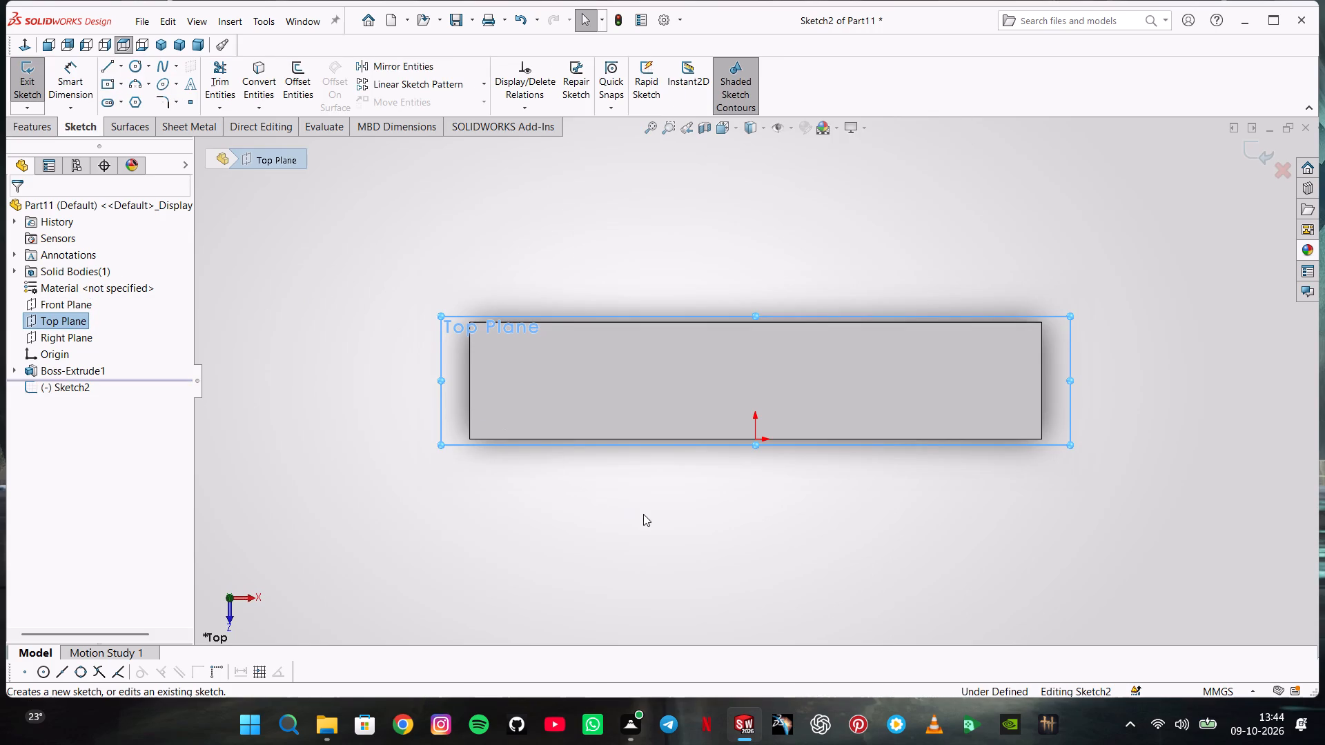
pyautogui.click(17, 41)
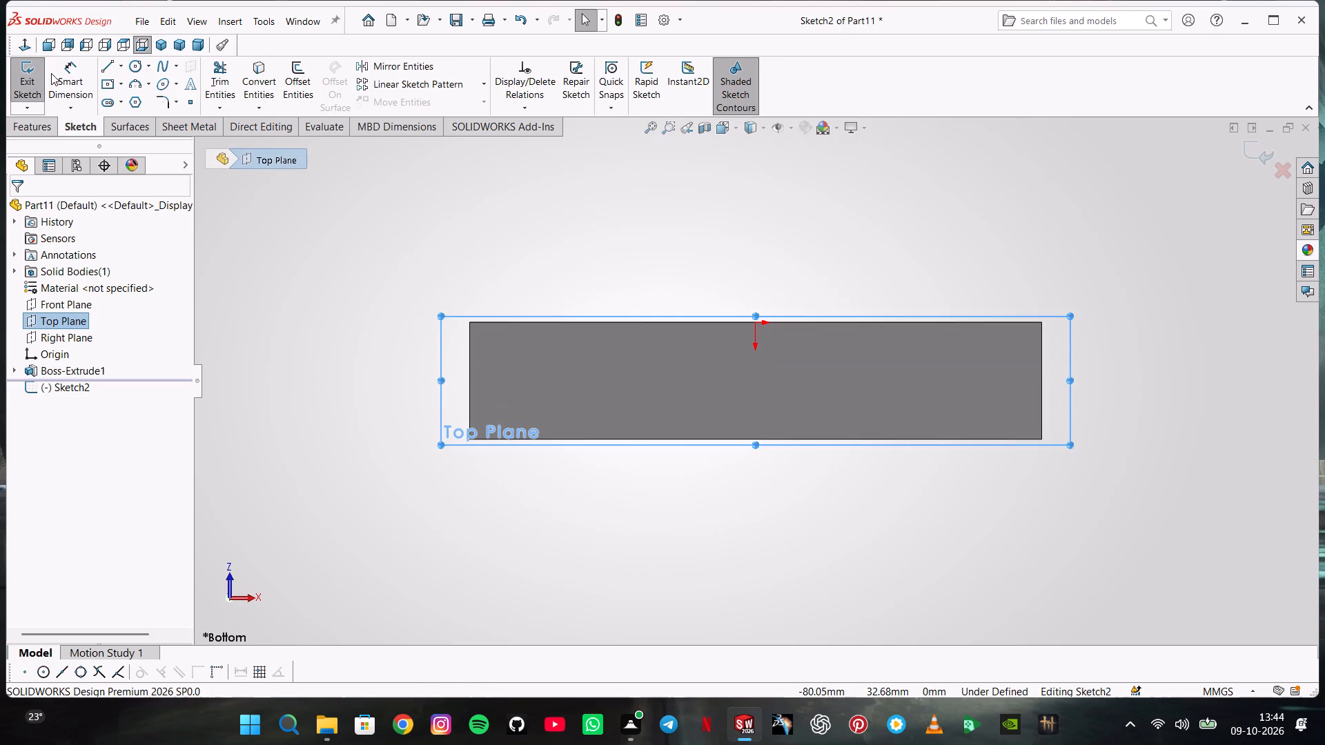
pyautogui.click(106, 86)
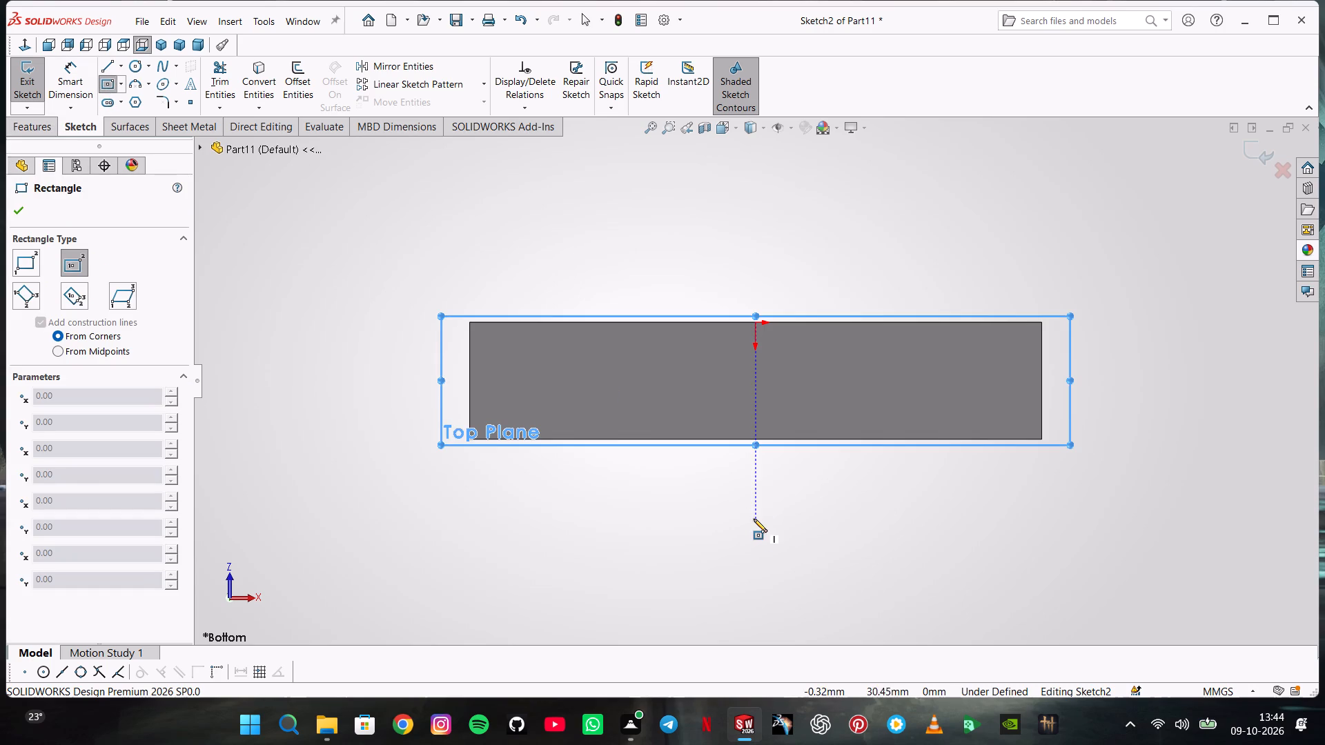
pyautogui.click(753, 515)
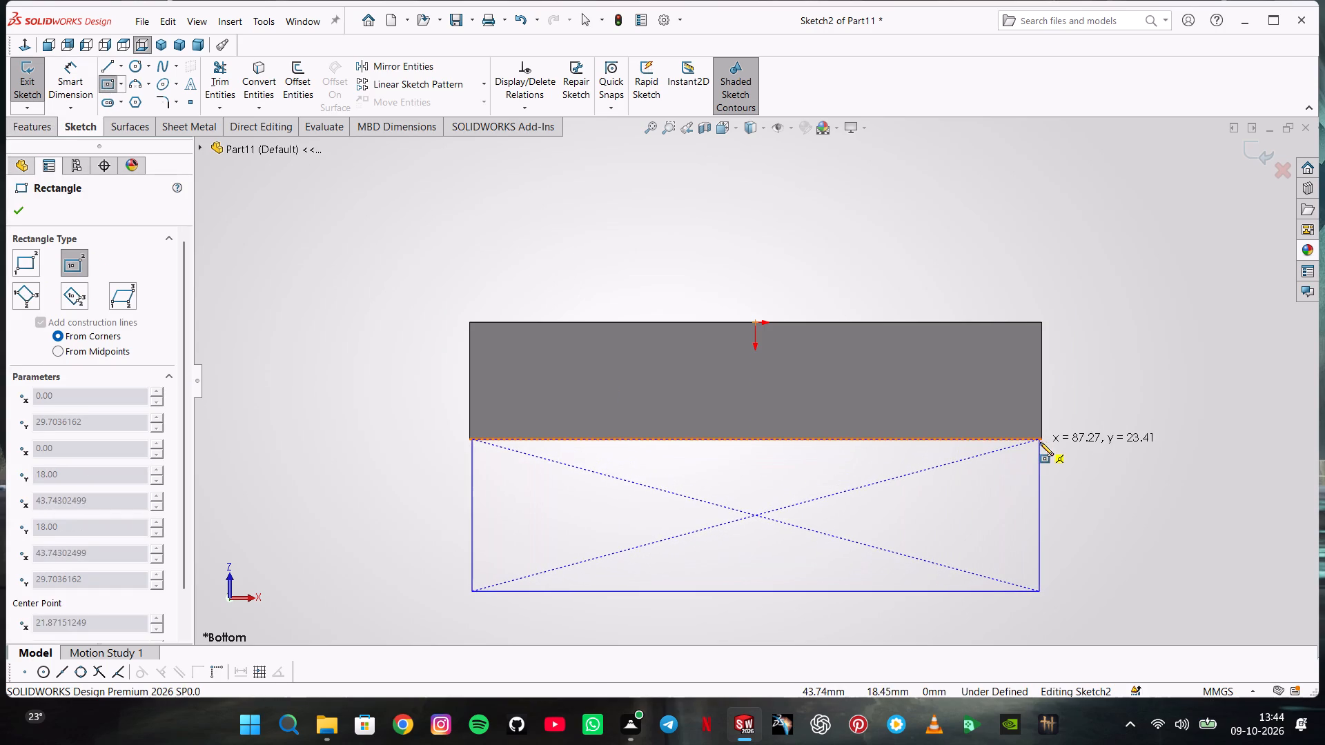
pyautogui.click(1044, 437)
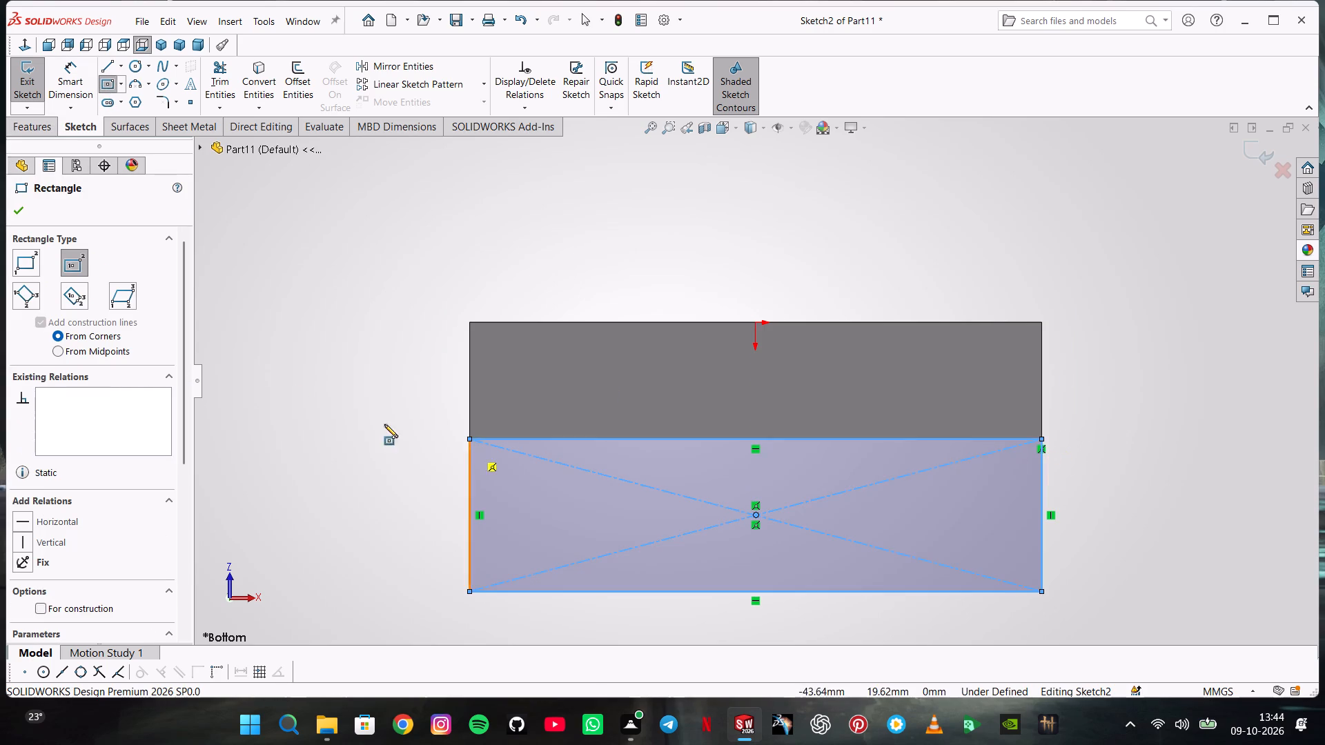
# Dimension the rectangle's short side and set it to 6 mm.
pyautogui.click(61, 86)
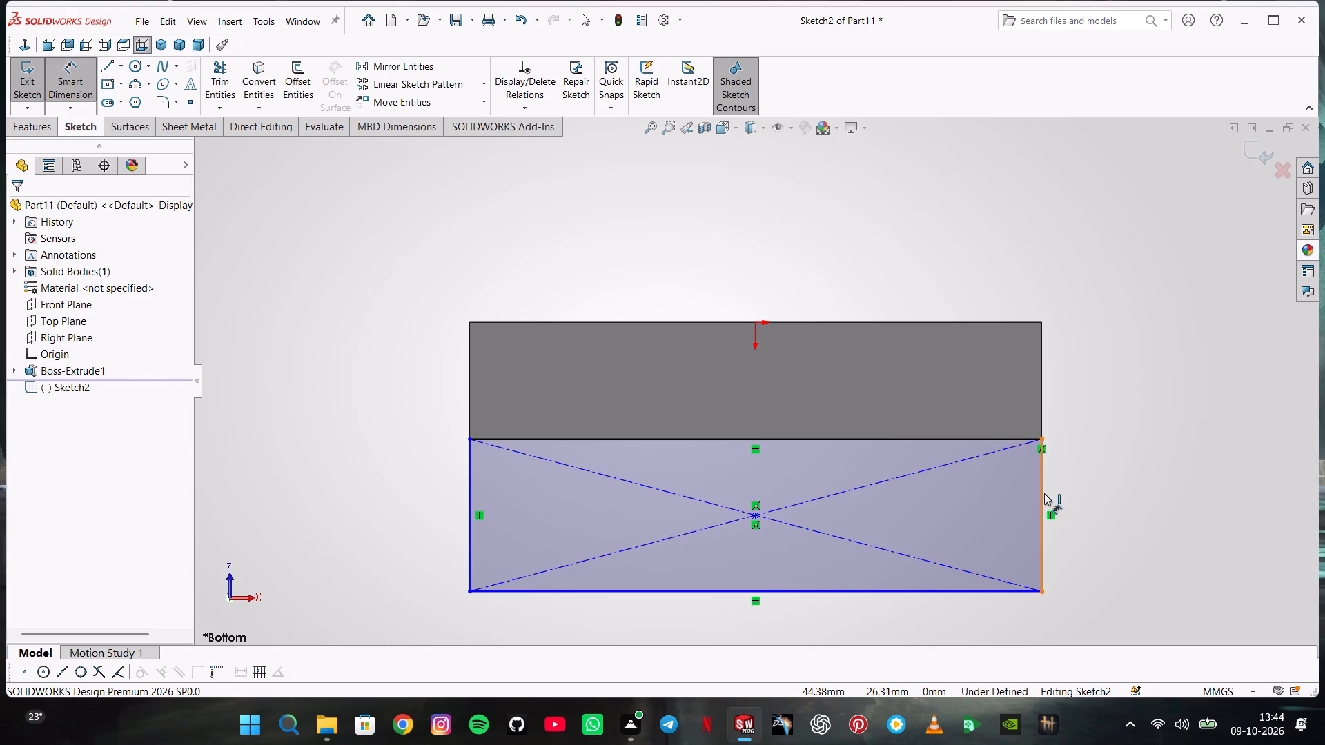
pyautogui.click(1044, 493)
pyautogui.click(1156, 485)
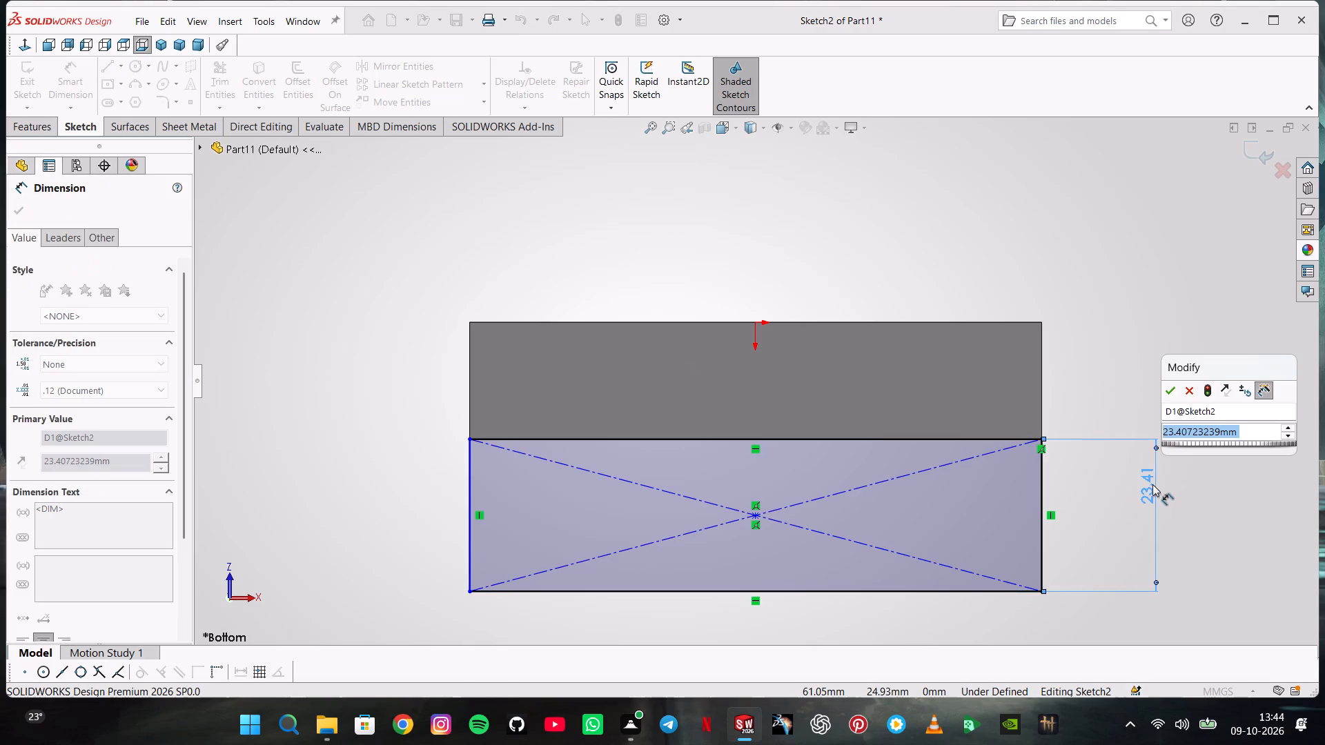
pyautogui.press('6')
pyautogui.press('Return')
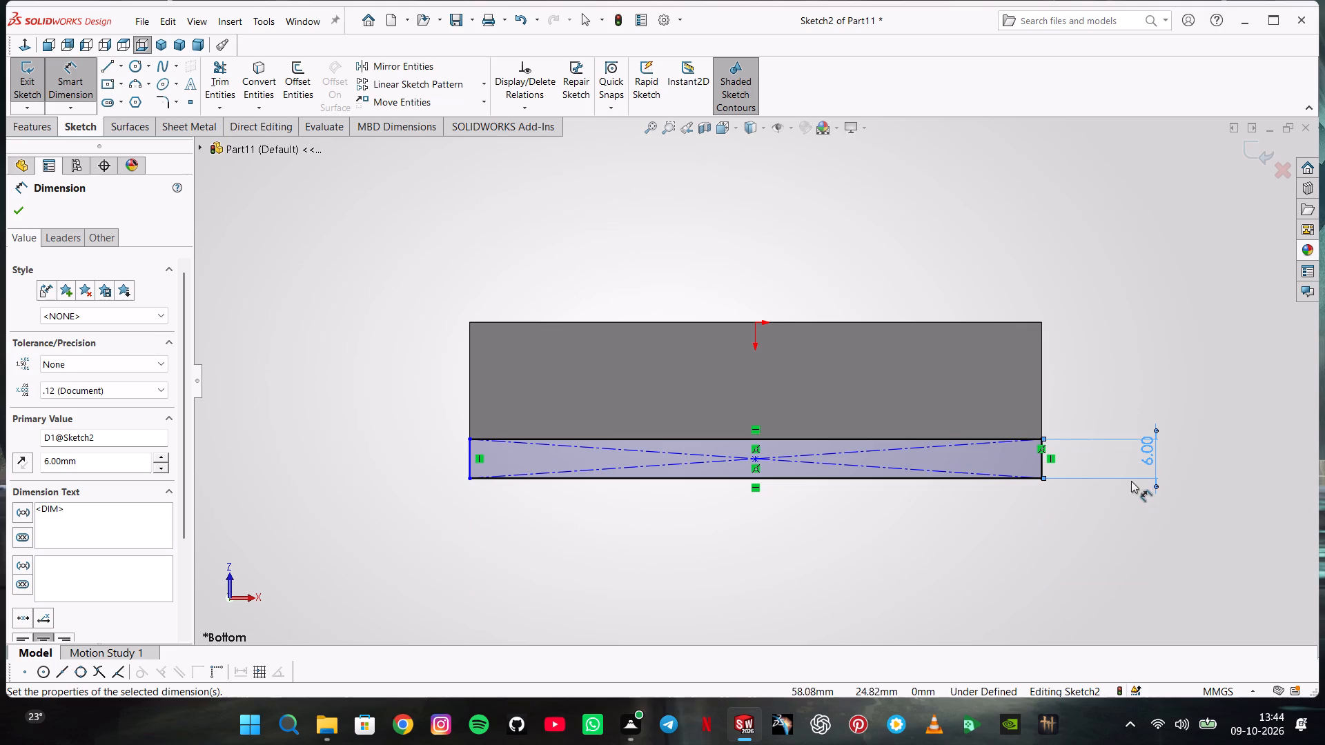
# Extrude the rectangle sketch as a blind boss merged with the plate, with its depth entered as 88-35 mm.
pyautogui.moveTo(911, 388); pyautogui.dragTo(857, 413, button='middle')
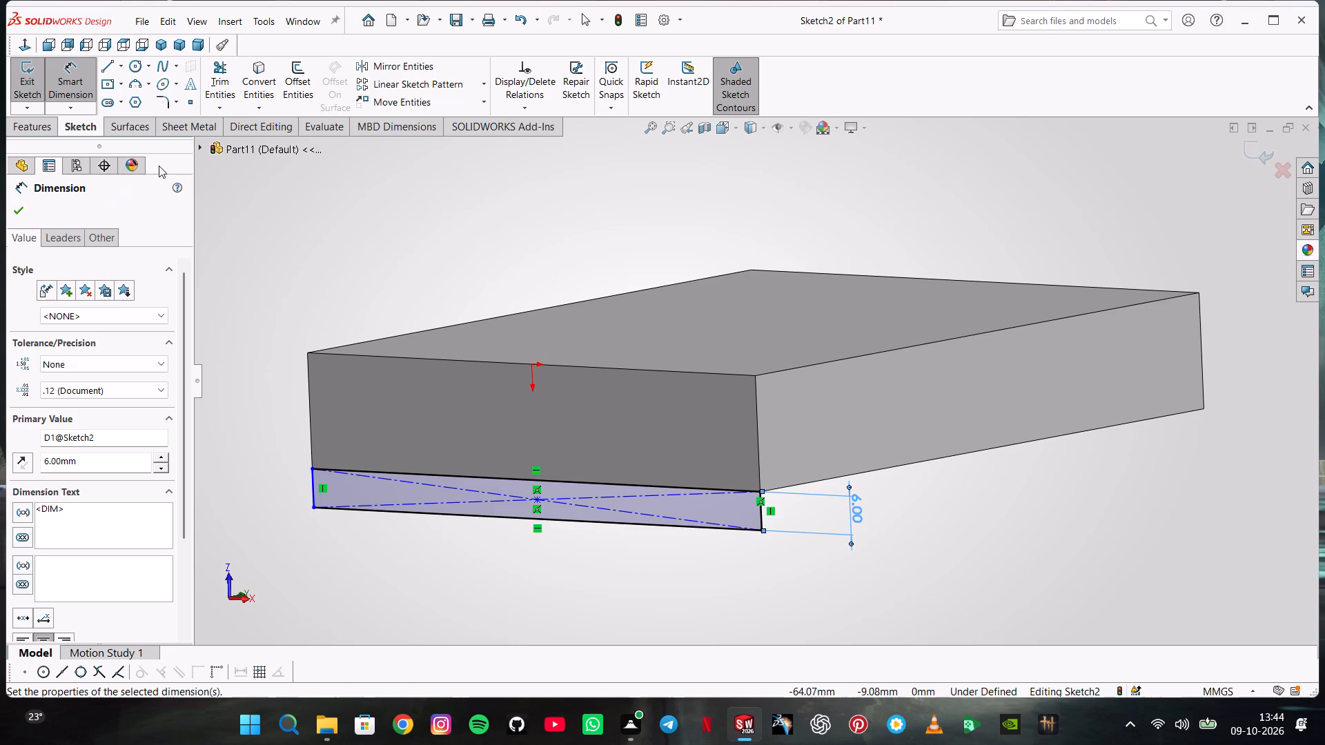
pyautogui.click(43, 135)
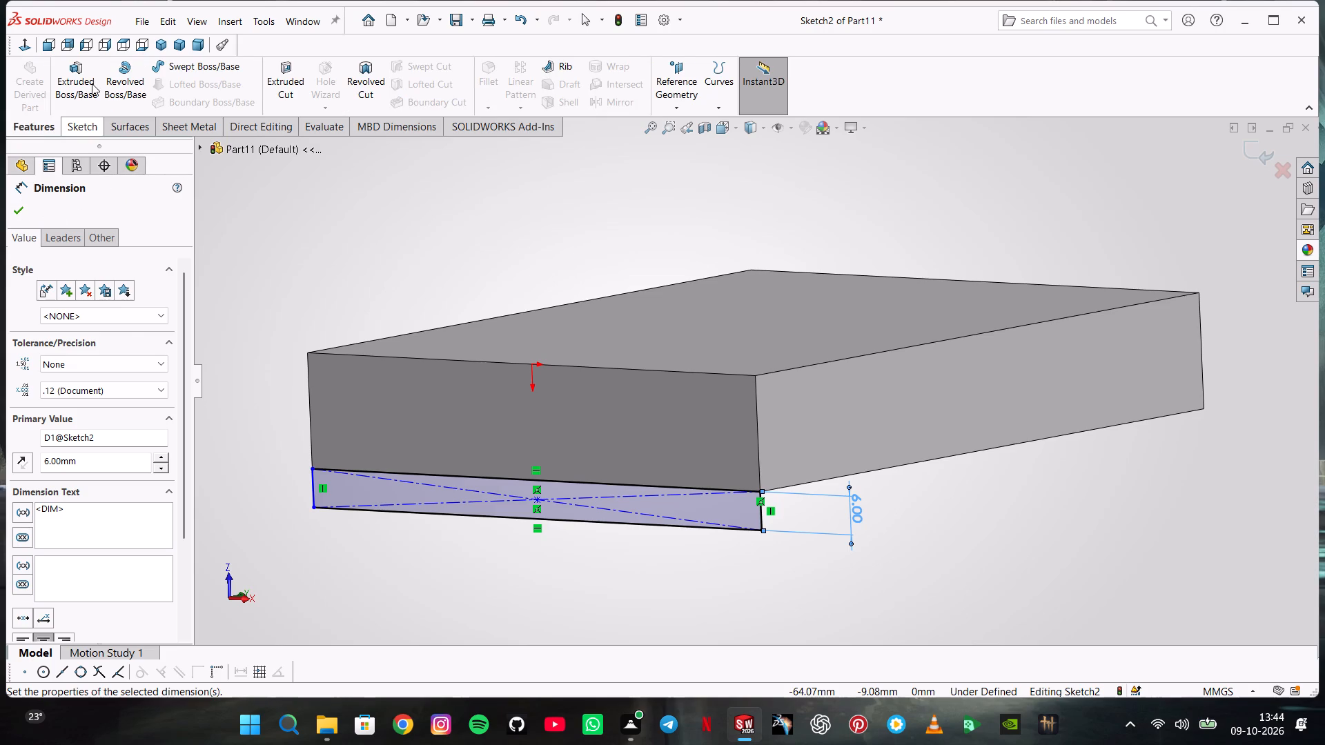
pyautogui.click(90, 83)
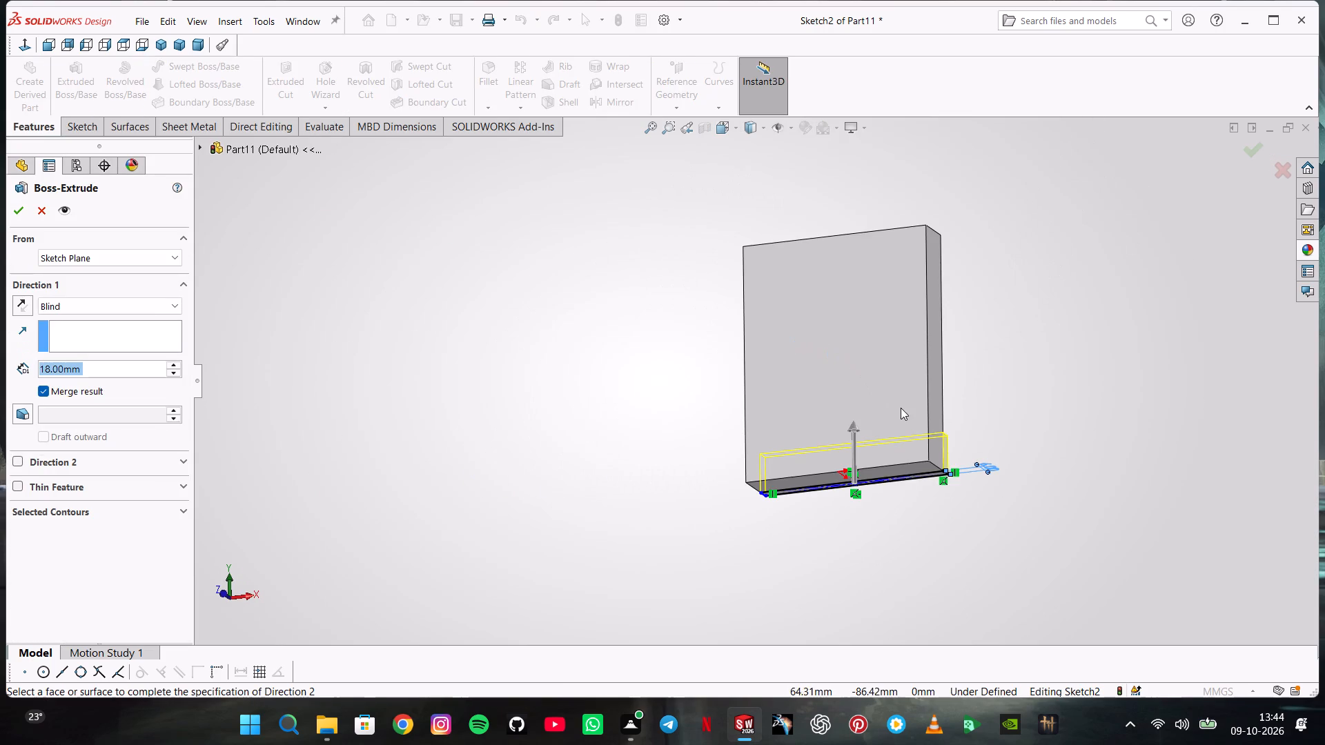
pyautogui.moveTo(902, 408); pyautogui.dragTo(815, 503, button='middle')
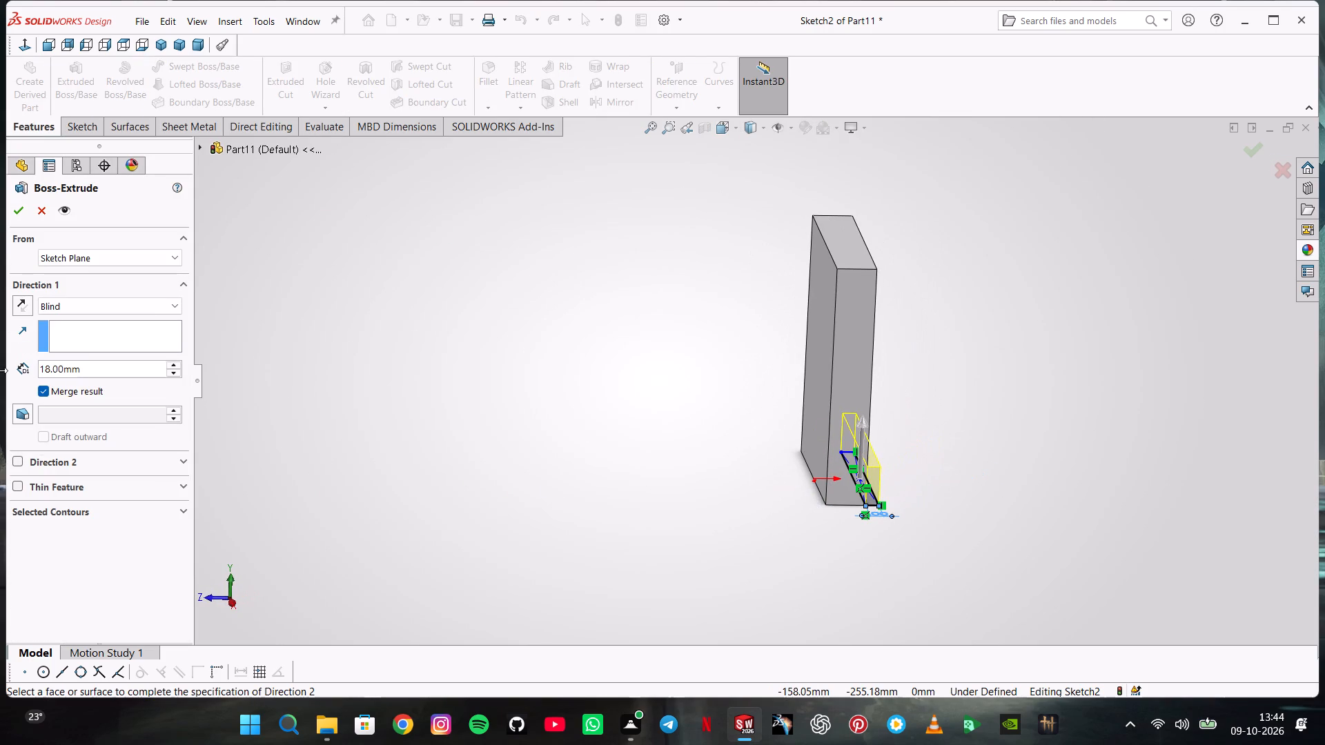
pyautogui.click(124, 261)
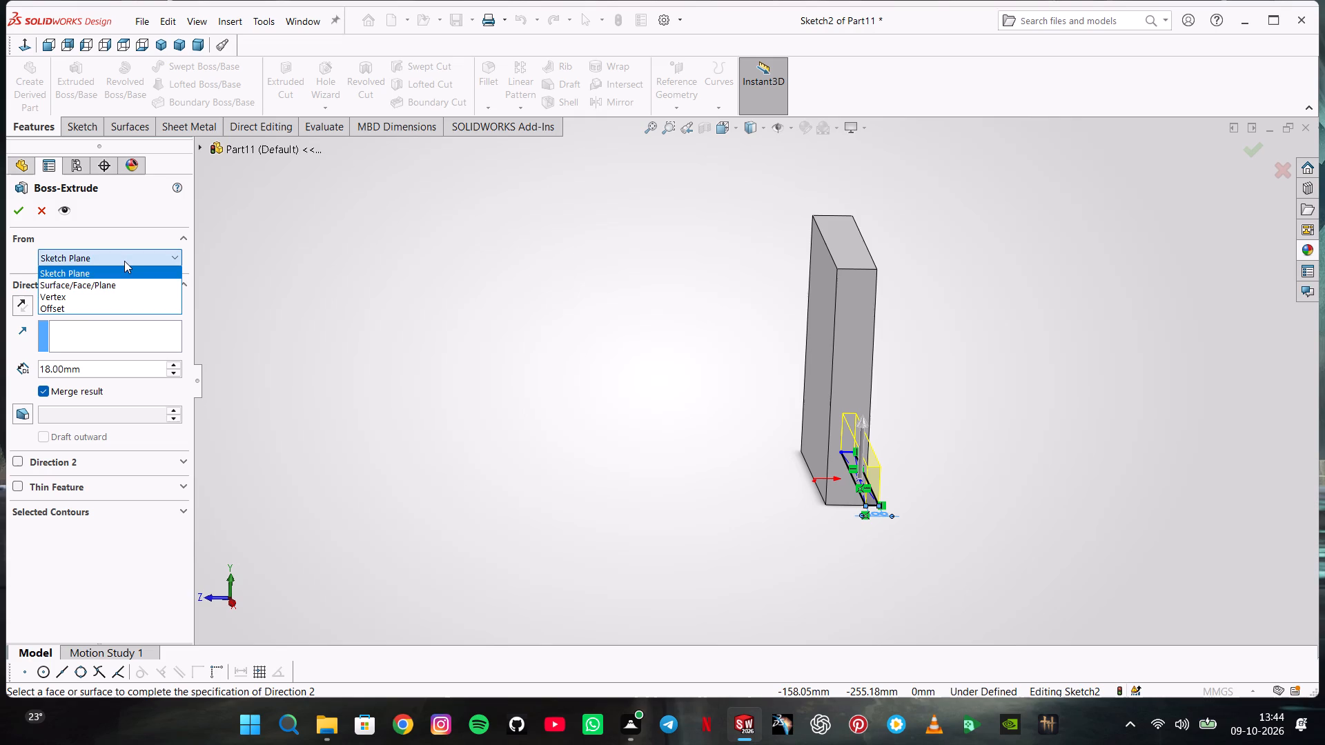
pyautogui.click(124, 261)
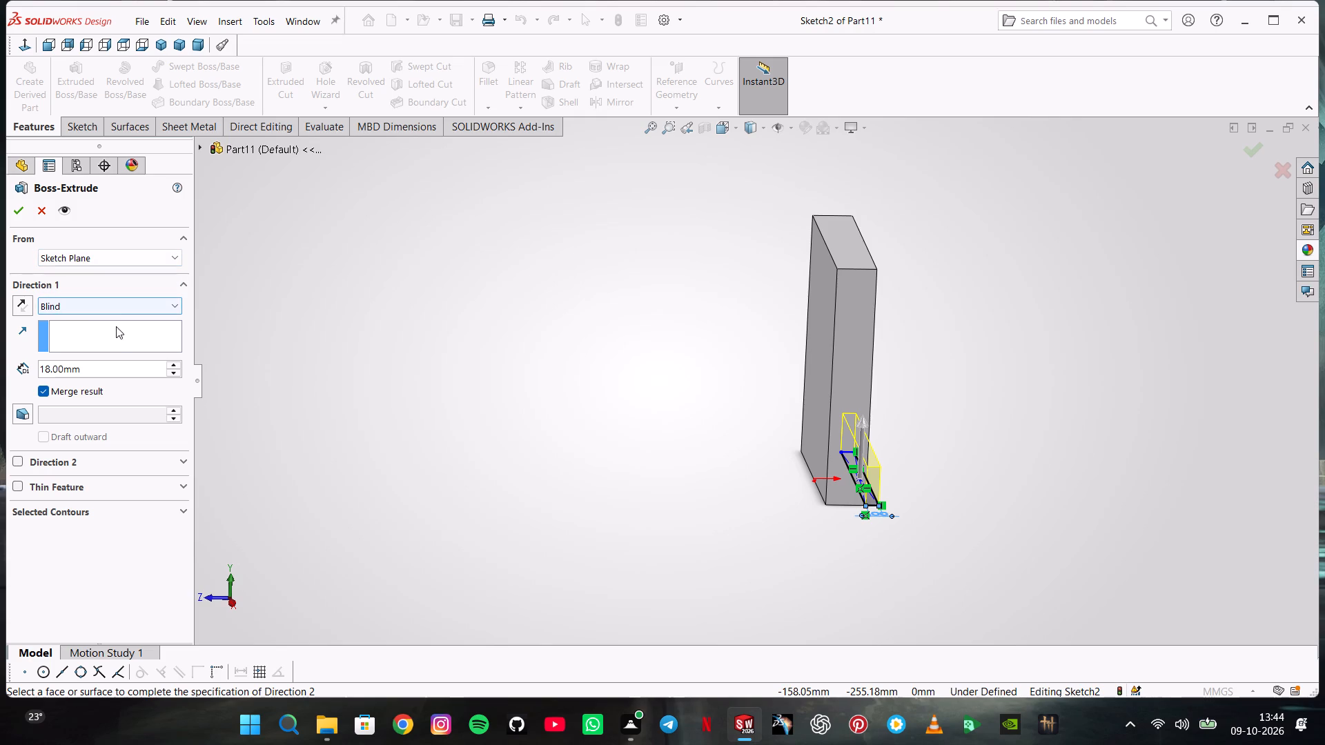
pyautogui.doubleClick(106, 370)
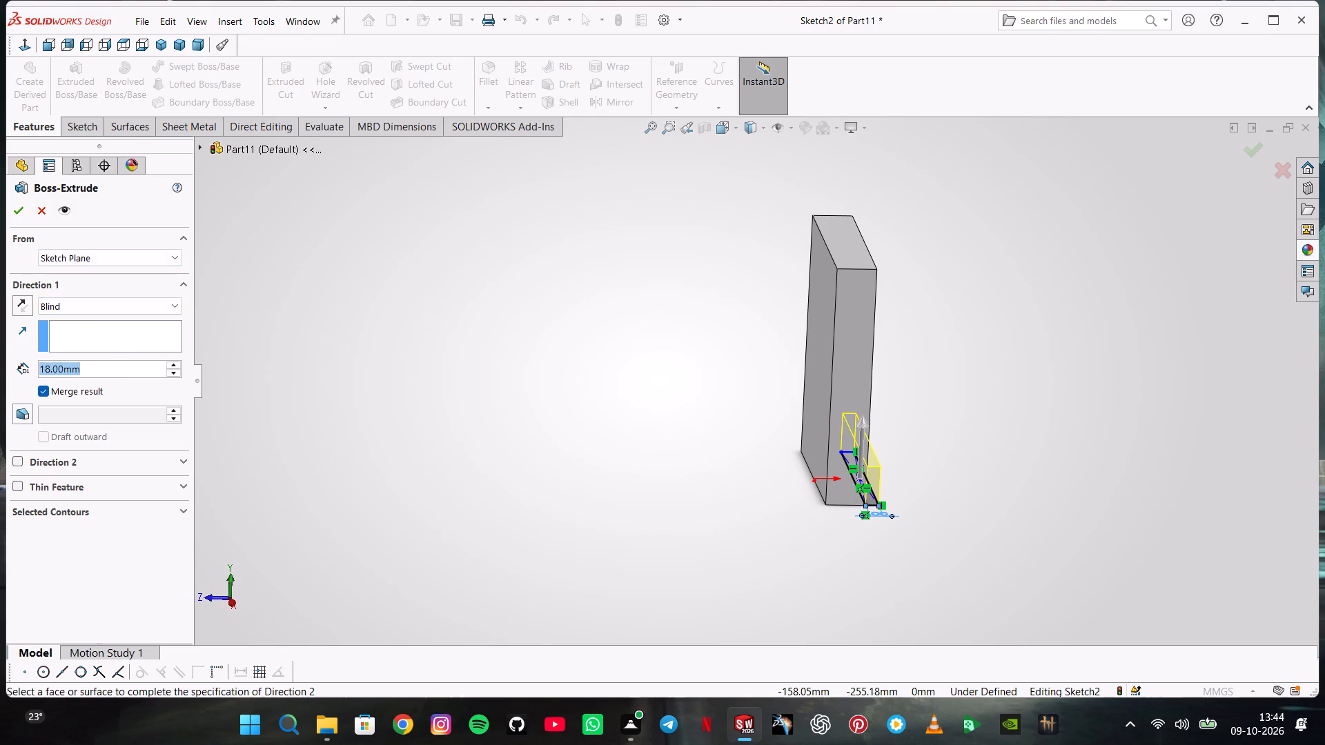
pyautogui.write('88-')
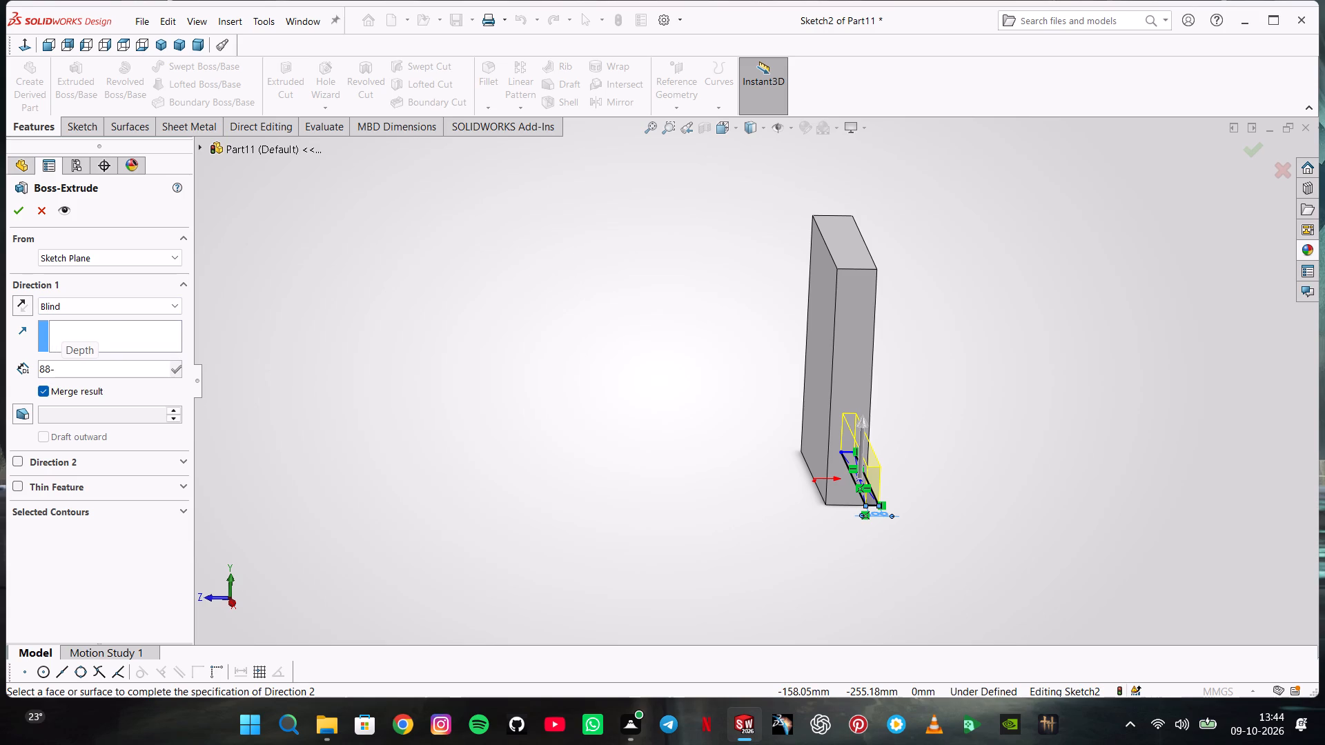
pyautogui.write('35')
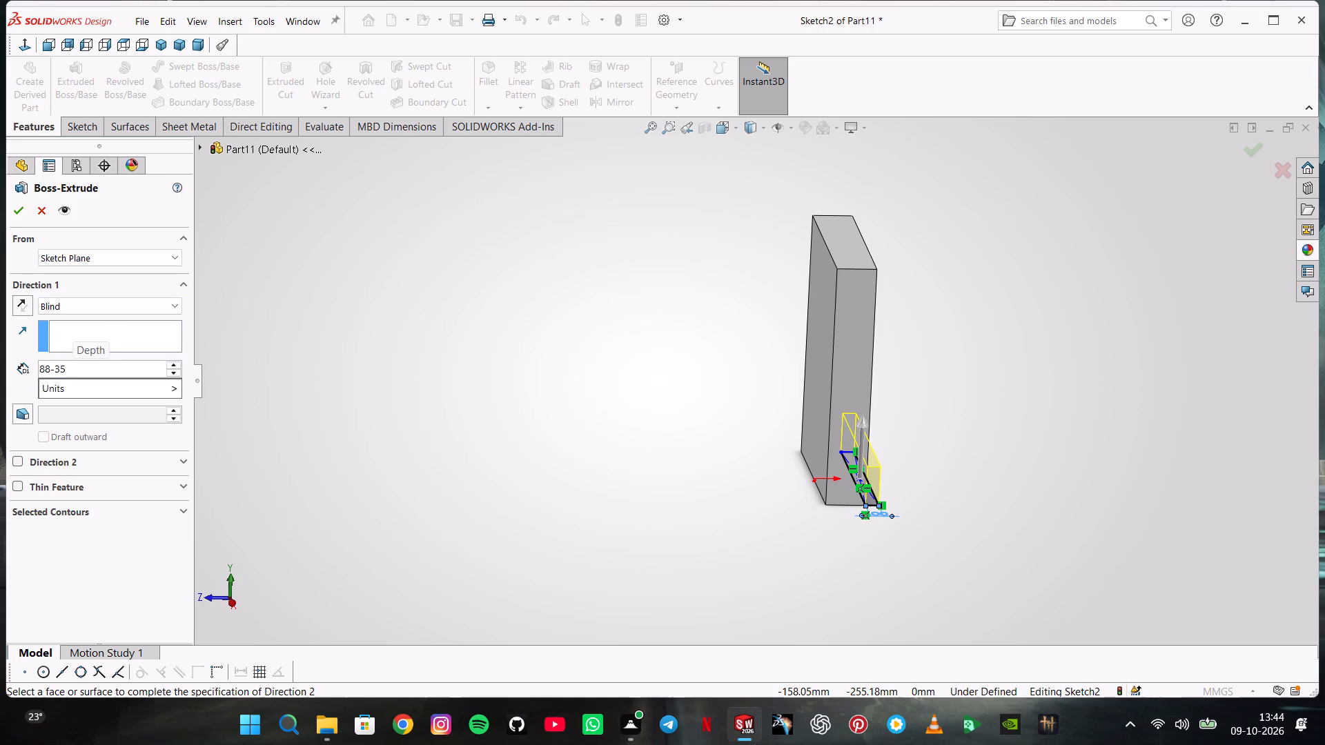
pyautogui.press('Return')
pyautogui.press('Return')
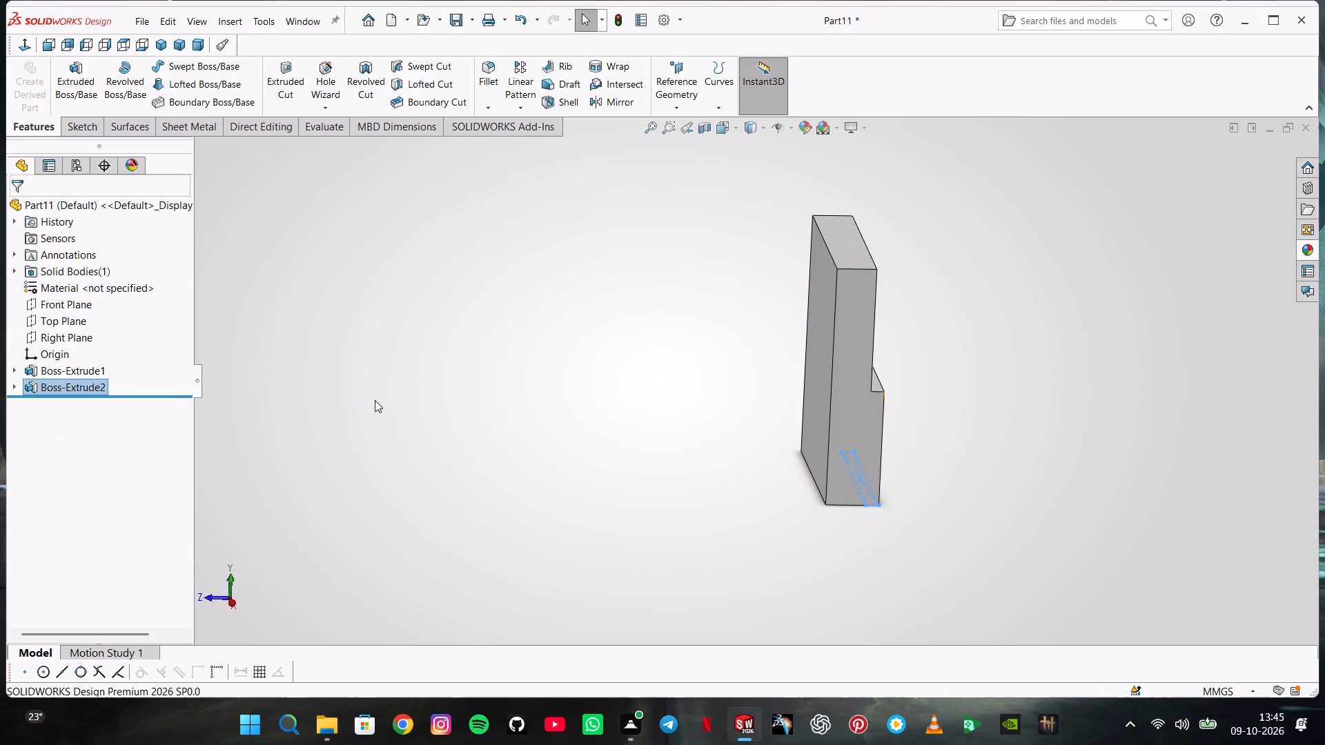
# Edit the rear boss feature and set its extrusion depth to 110-35 mm.
pyautogui.moveTo(578, 522); pyautogui.dragTo(616, 380, button='middle')
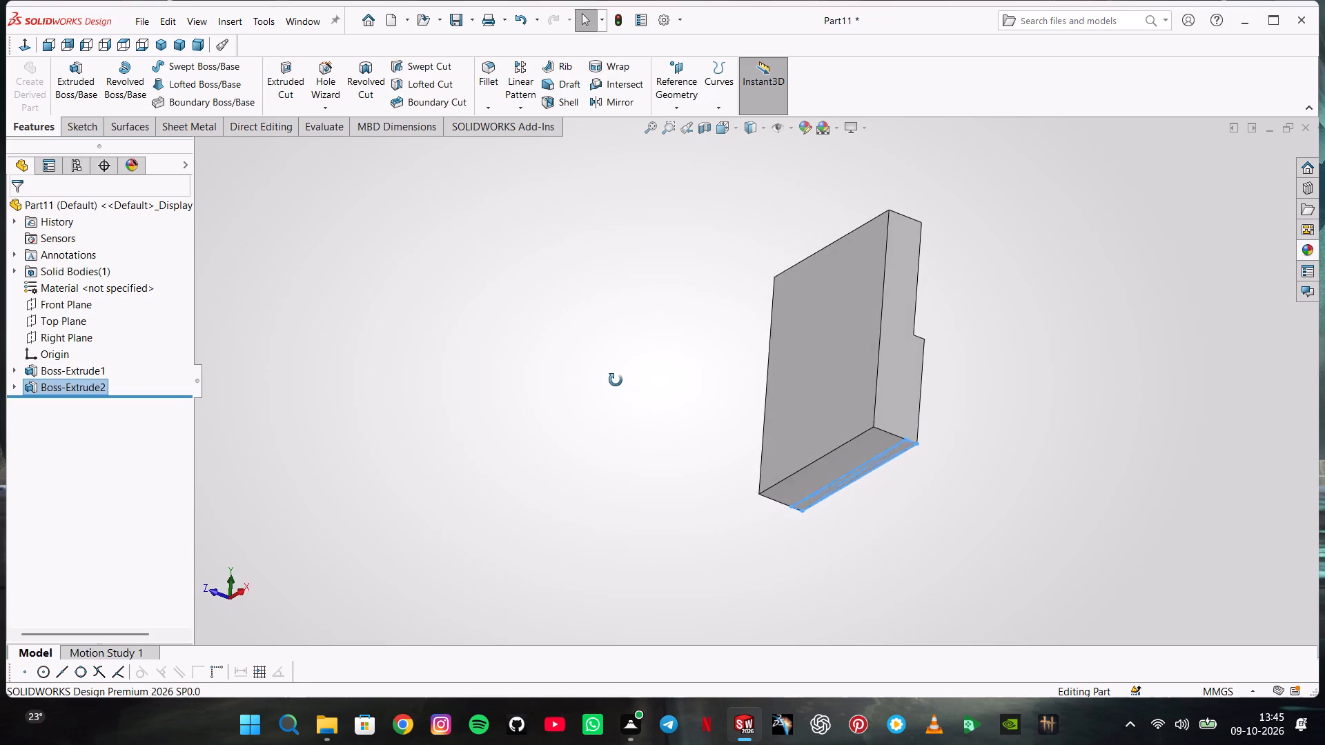
pyautogui.moveTo(616, 380); pyautogui.dragTo(562, 459, button='middle')
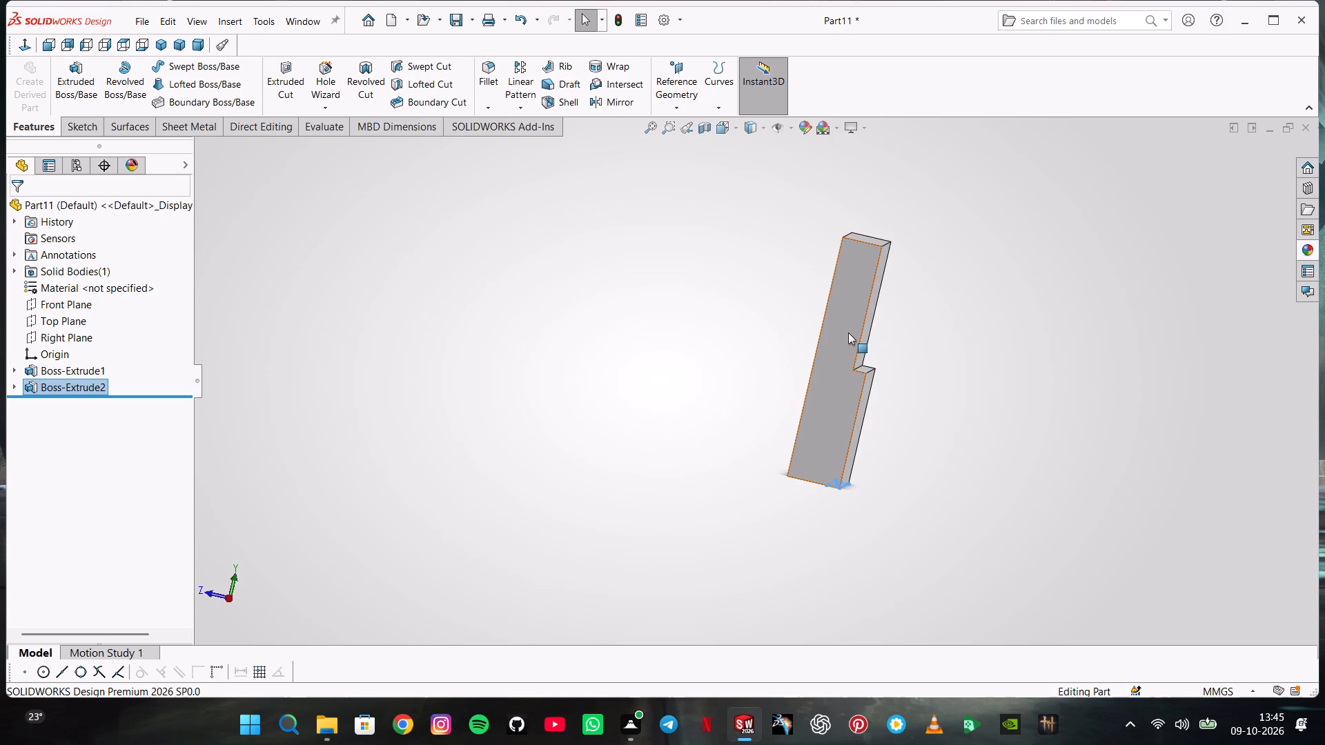
pyautogui.click(848, 332)
pyautogui.click(580, 332)
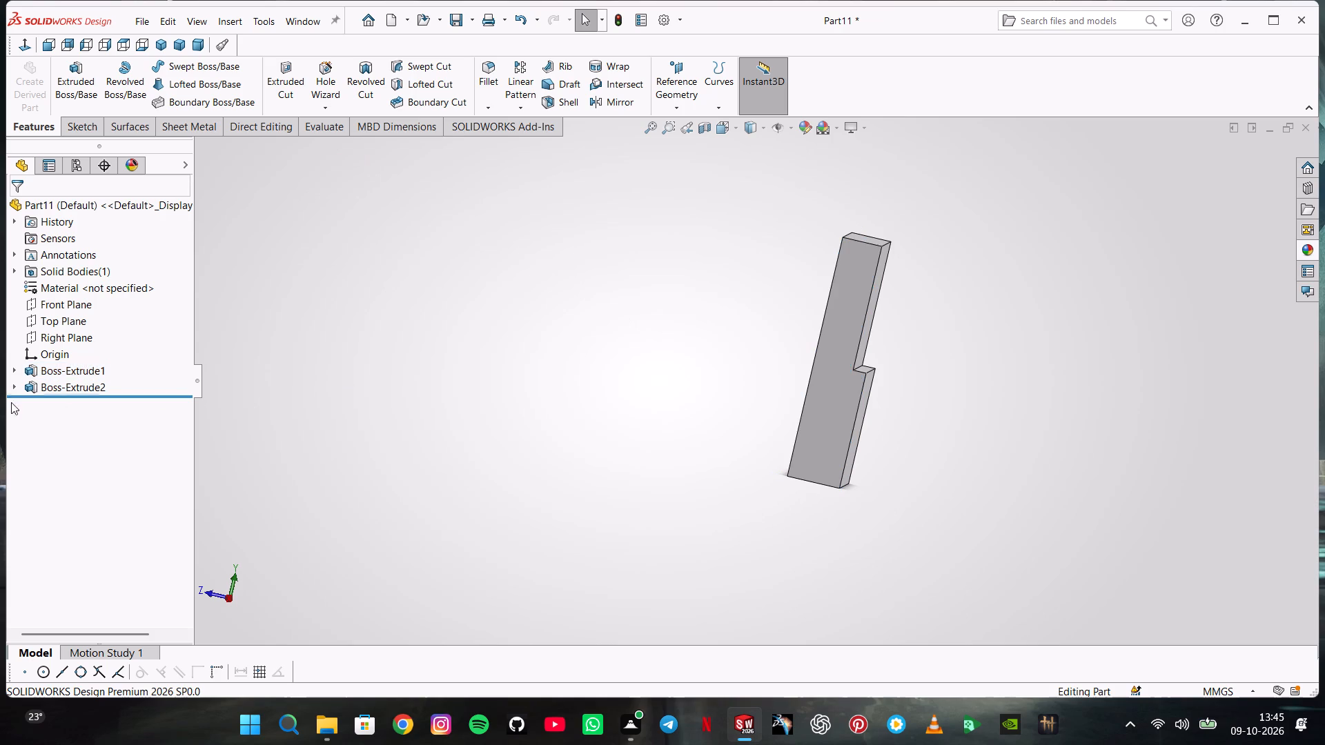
pyautogui.rightClick(65, 383)
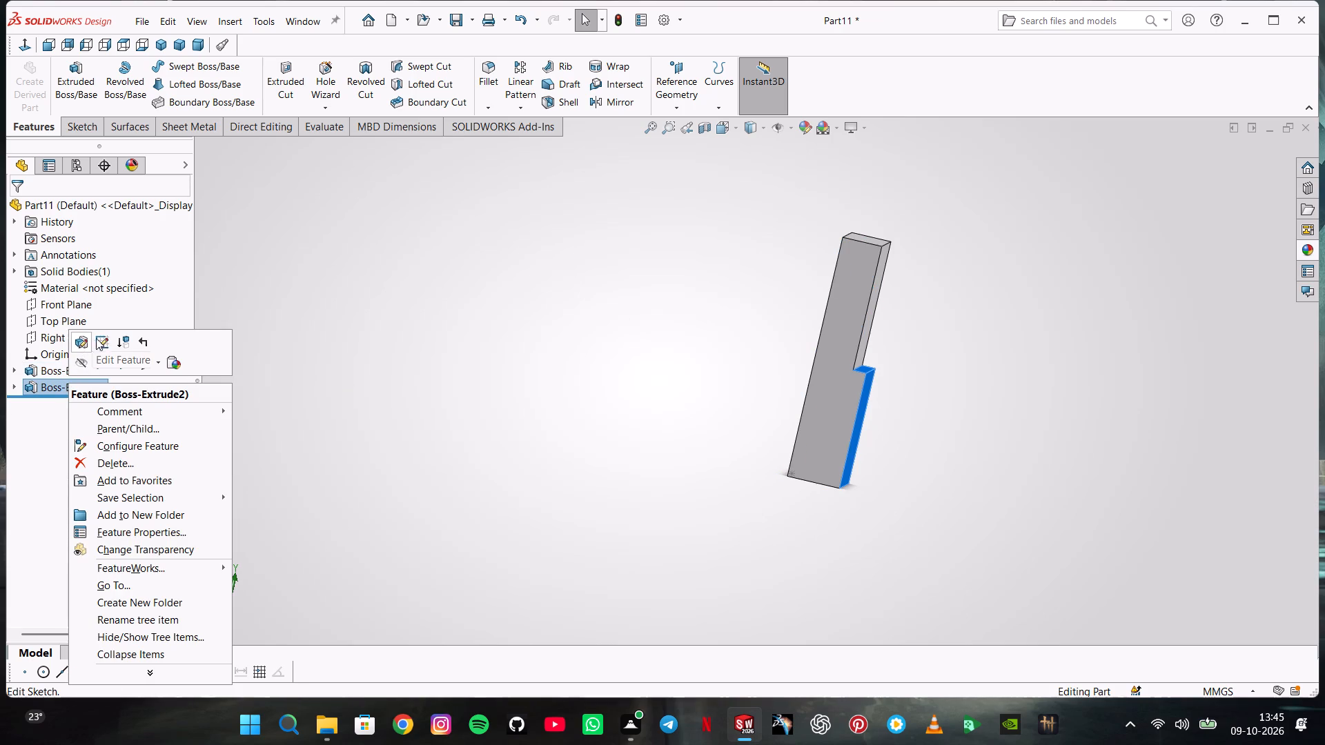
pyautogui.click(86, 339)
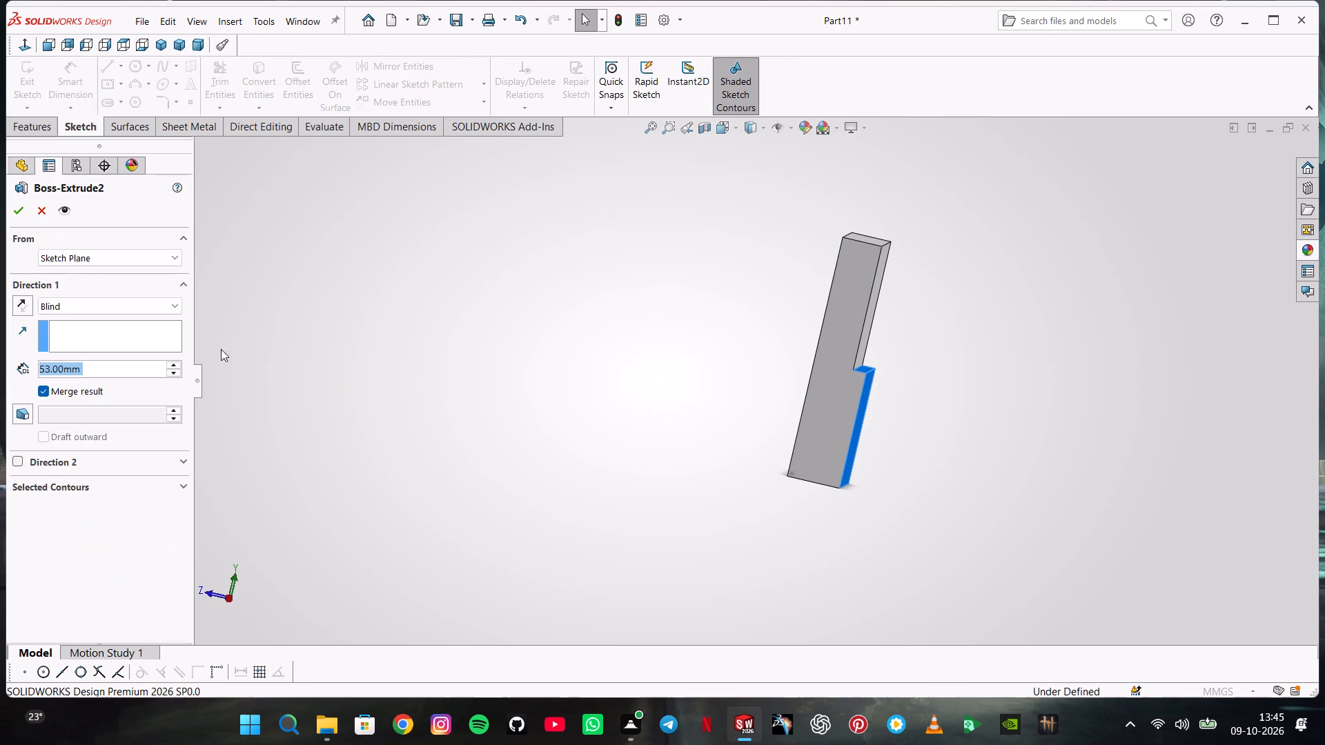
pyautogui.write('110')
pyautogui.write('-35')
pyautogui.press('Return')
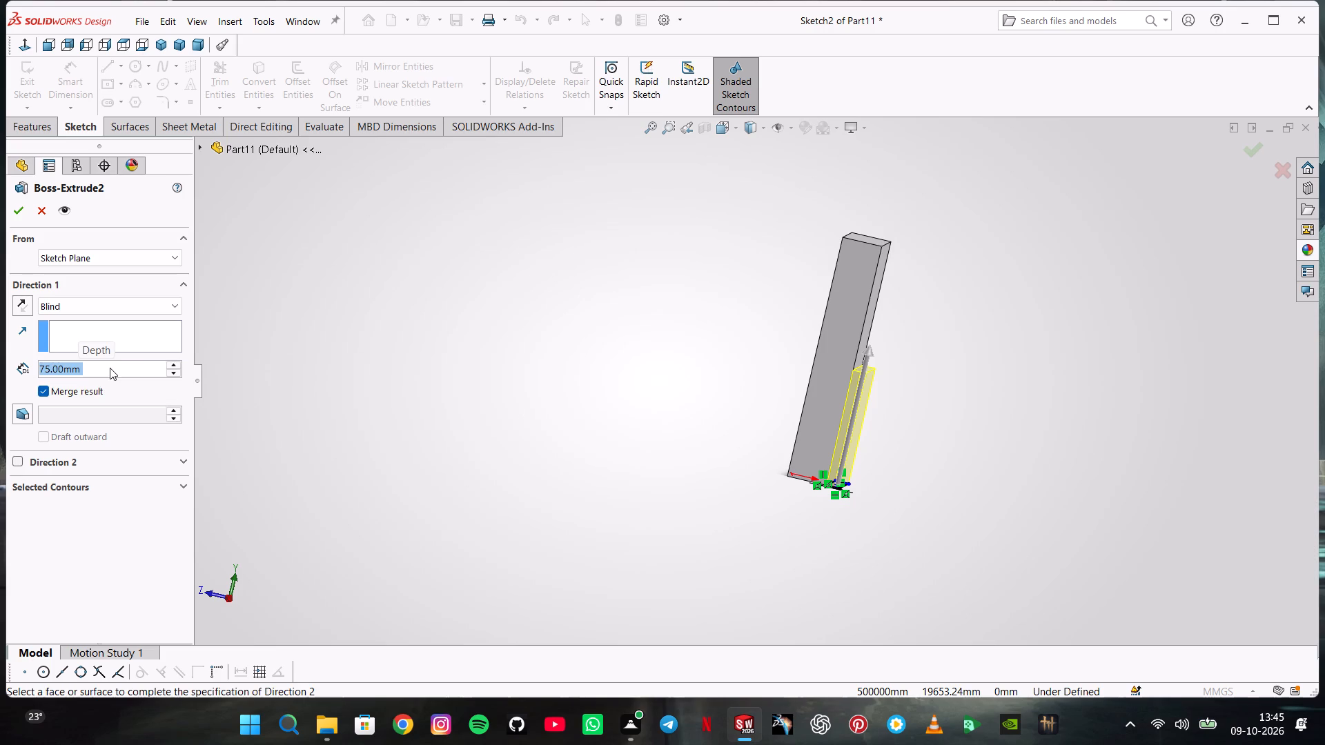
pyautogui.press('Return')
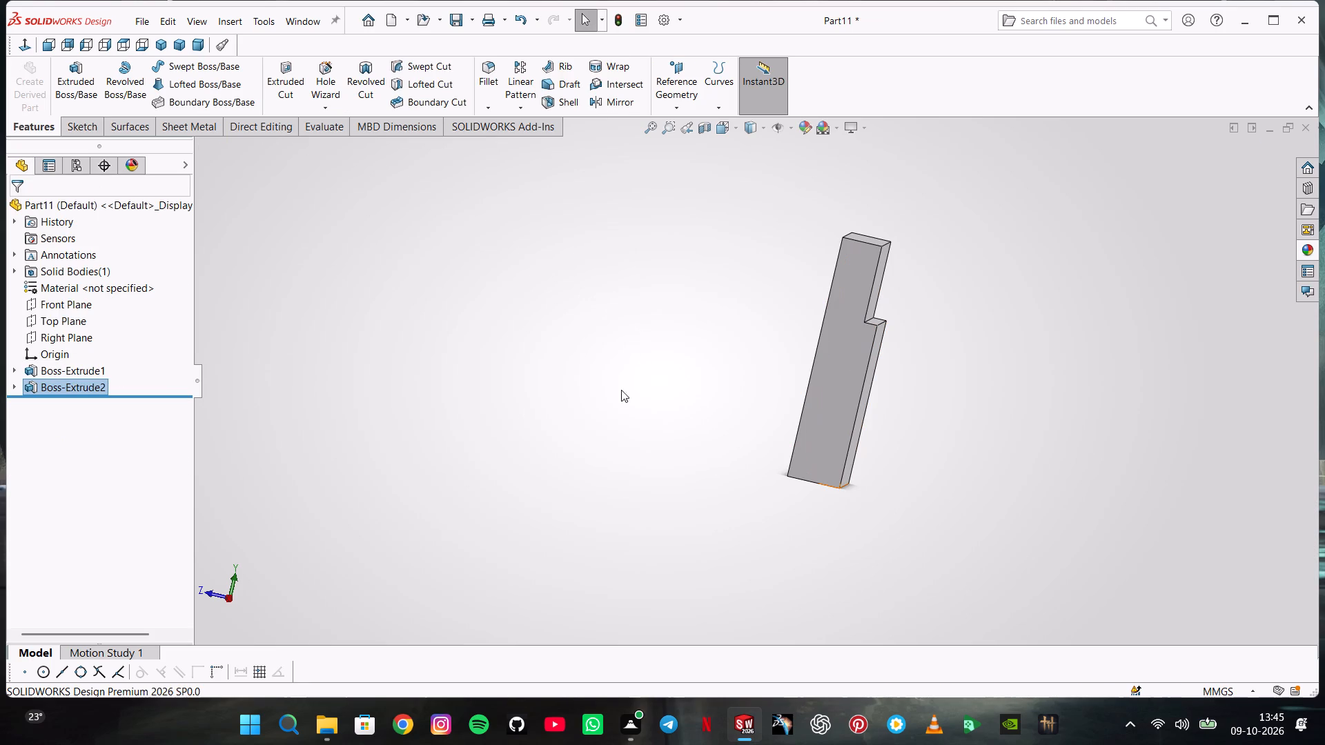
# On the plate's bottom face, sketch two concentric circles of about 16 mm and 3 mm radius, centred about 41 mm behind the origin and aligned with it.
pyautogui.moveTo(690, 471); pyautogui.dragTo(736, 309, button='middle')
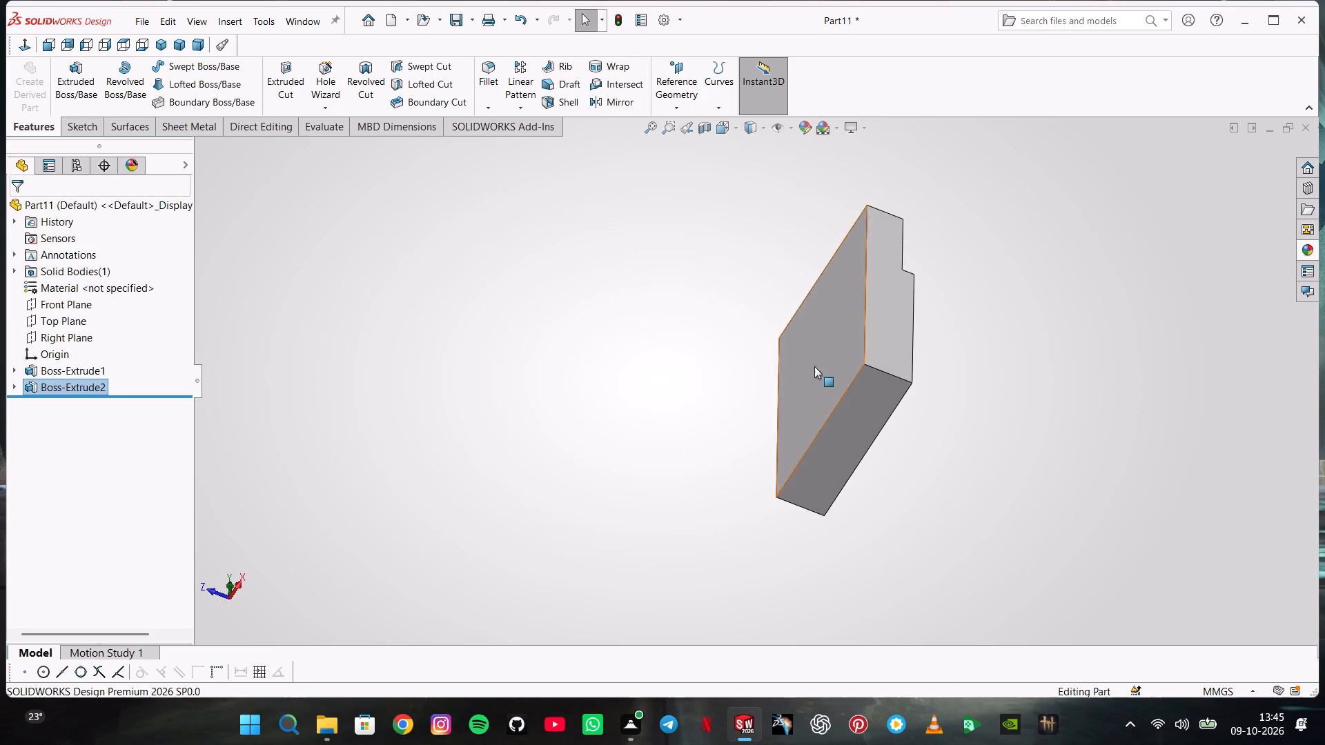
pyautogui.click(861, 430)
pyautogui.click(922, 393)
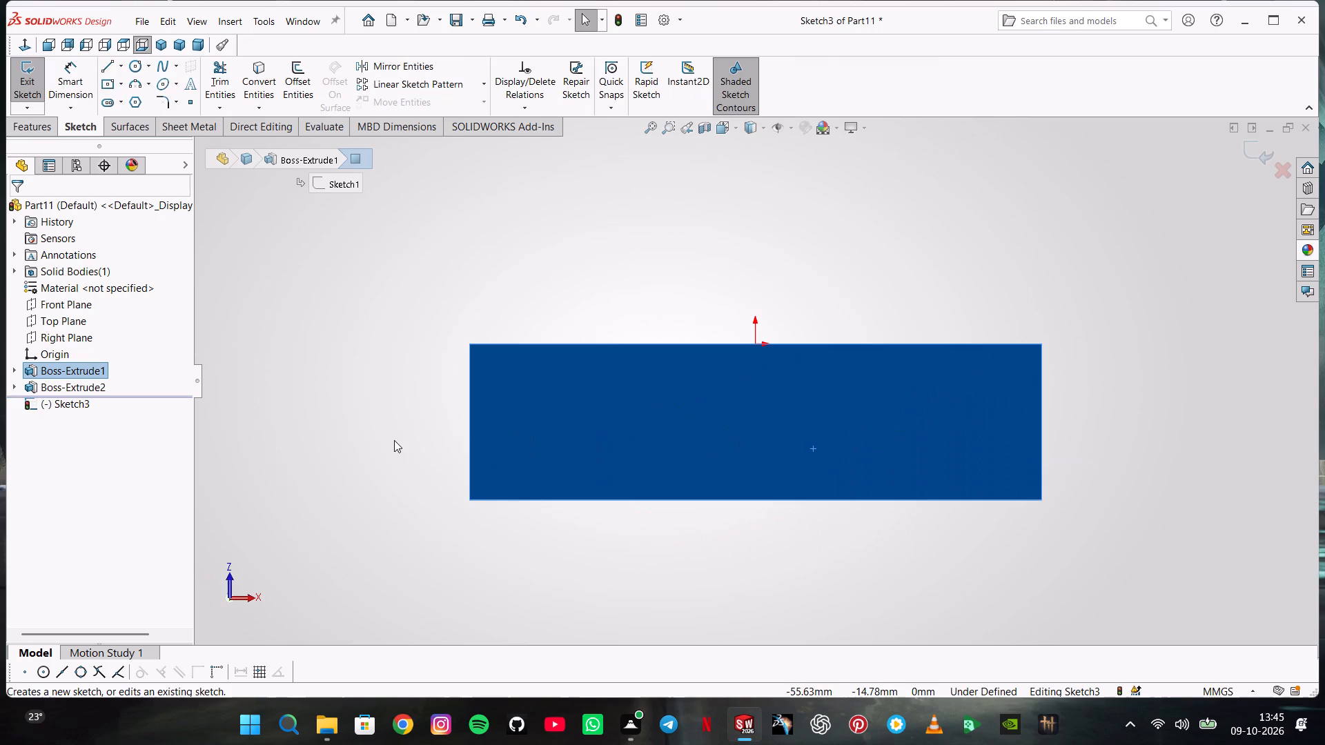
pyautogui.click(353, 249)
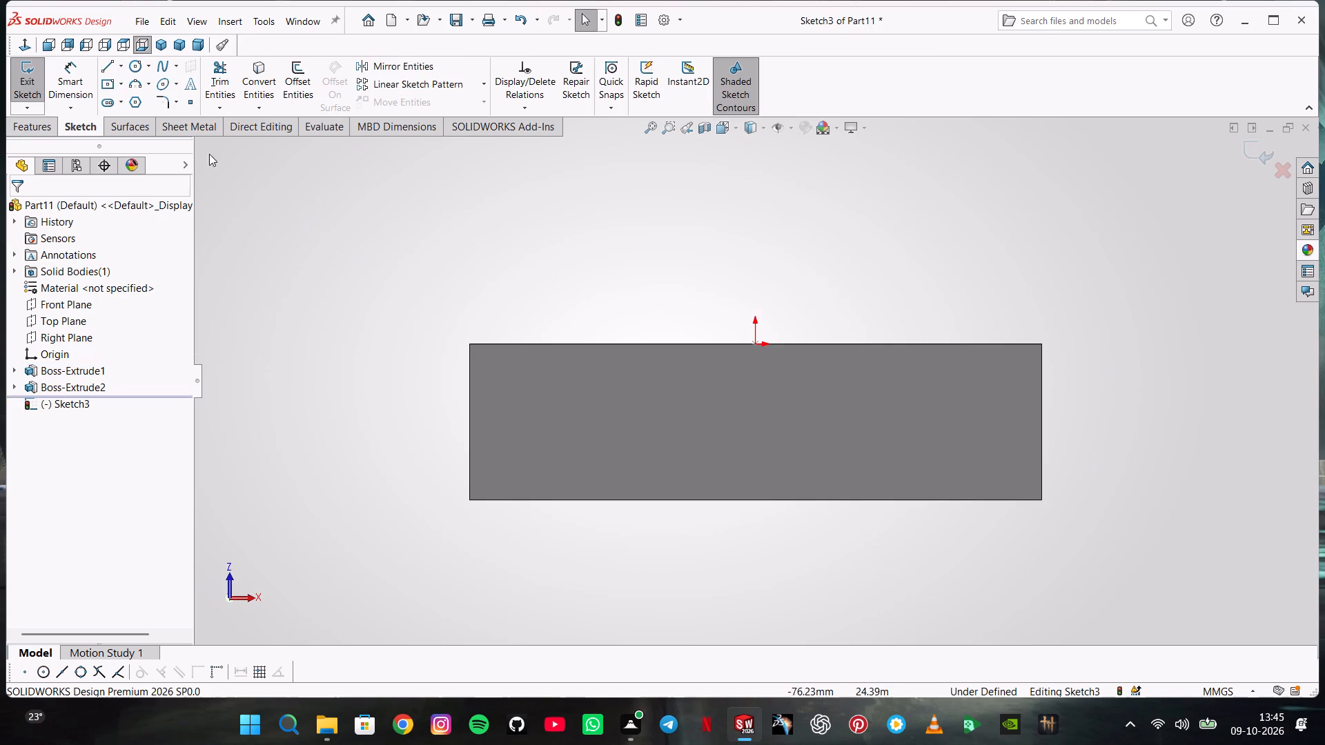
pyautogui.click(136, 69)
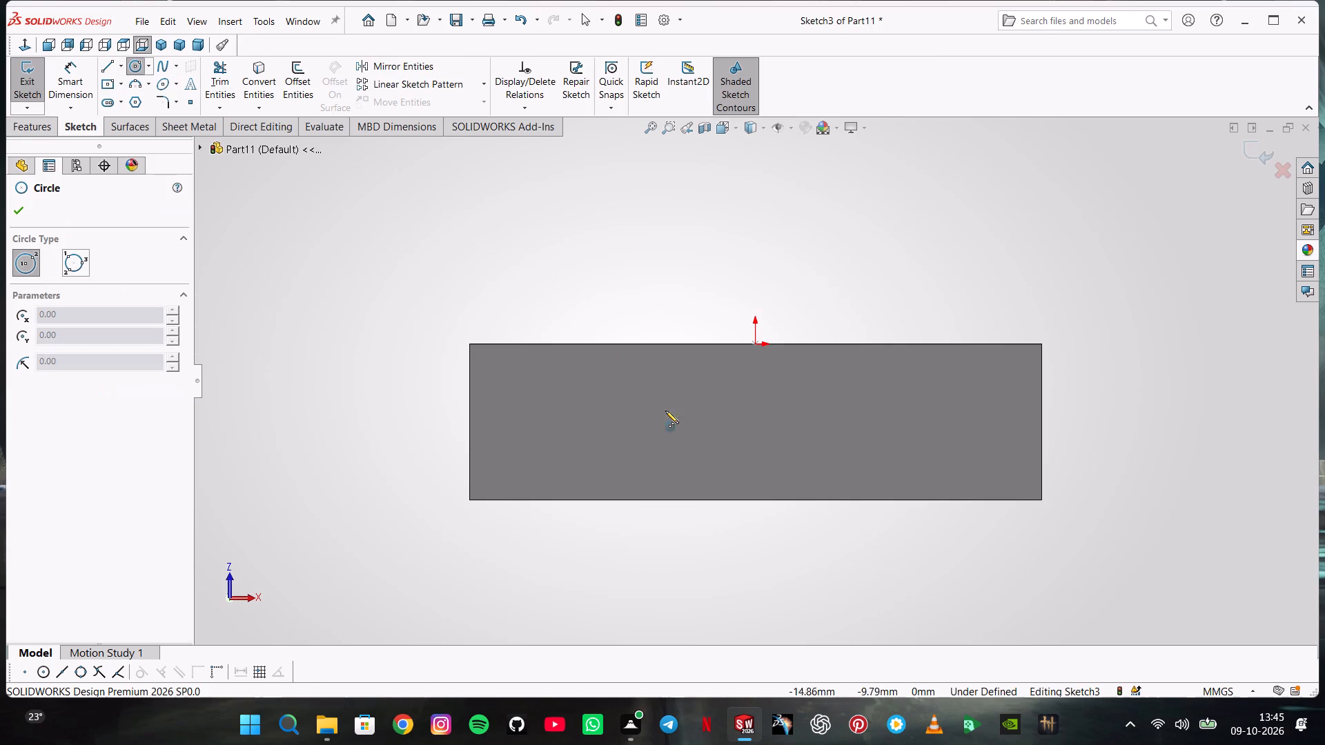
pyautogui.scroll(1, 777, 536)
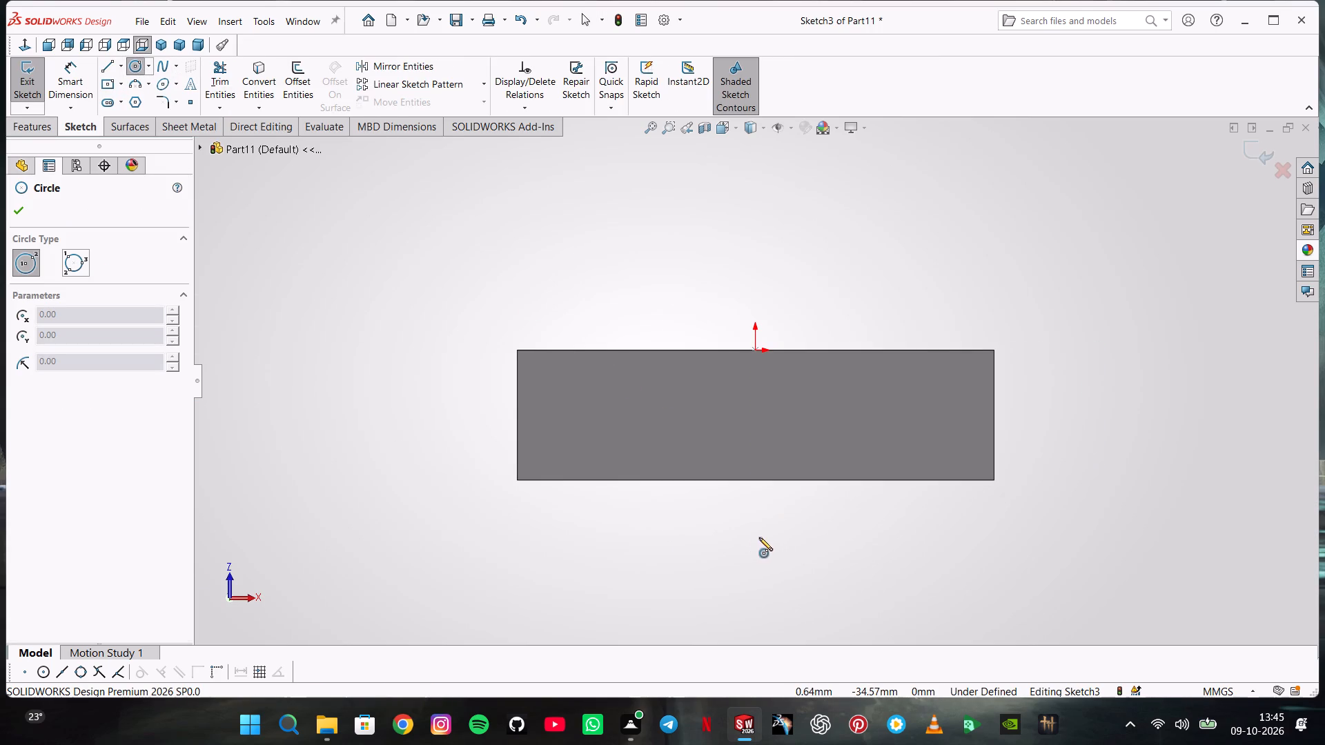
pyautogui.click(754, 573)
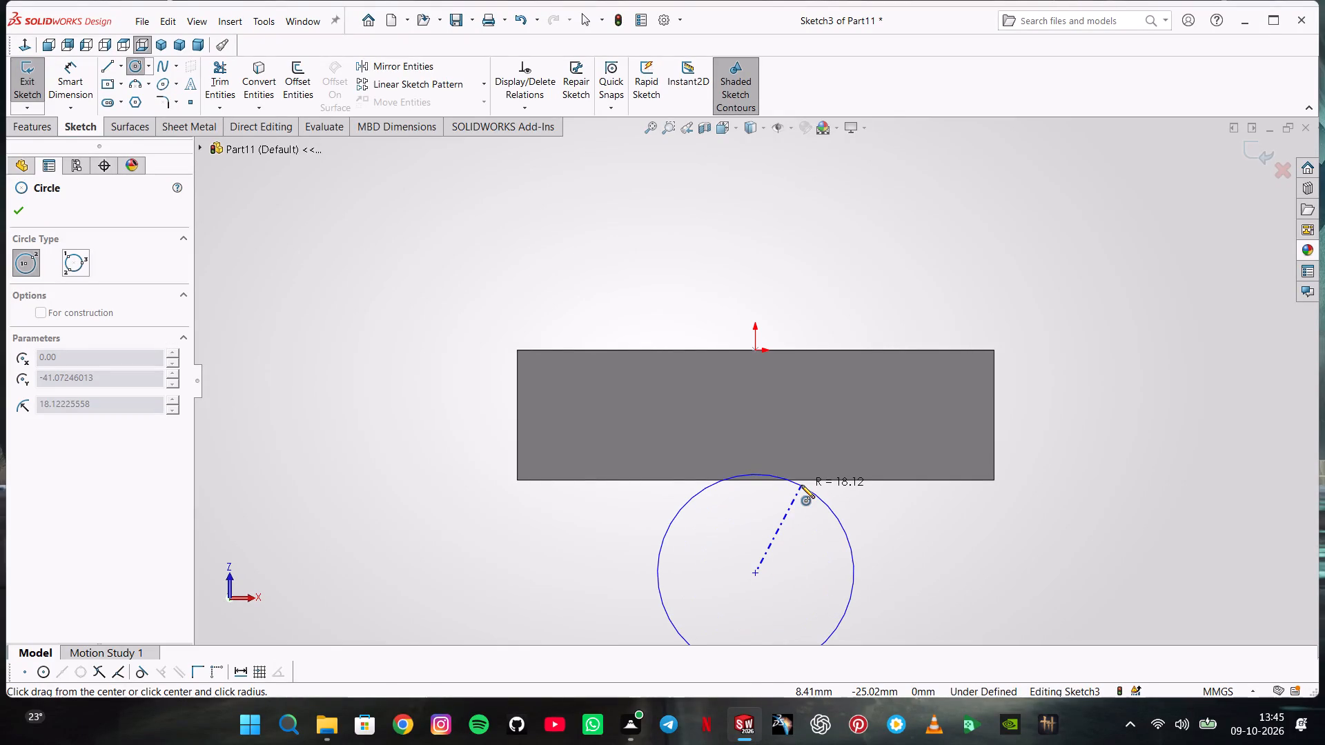
pyautogui.click(795, 495)
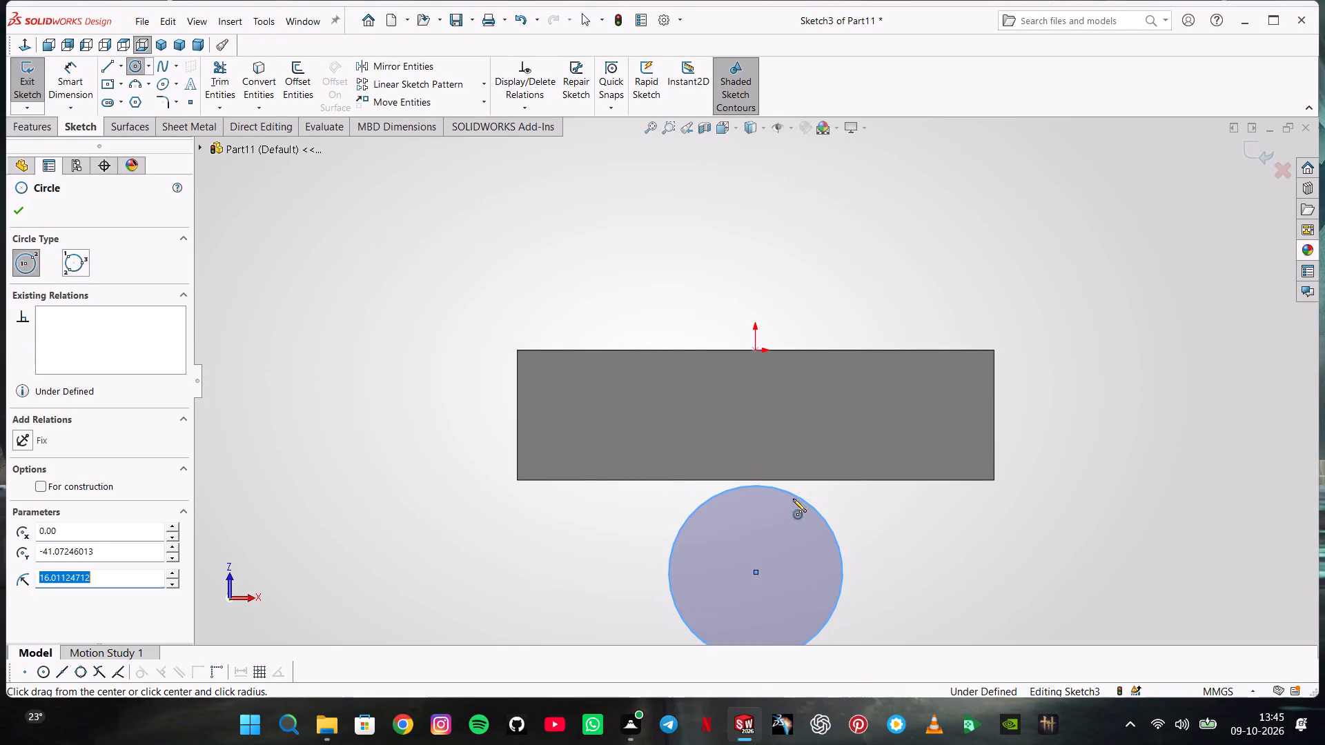
pyautogui.click(752, 572)
pyautogui.click(763, 587)
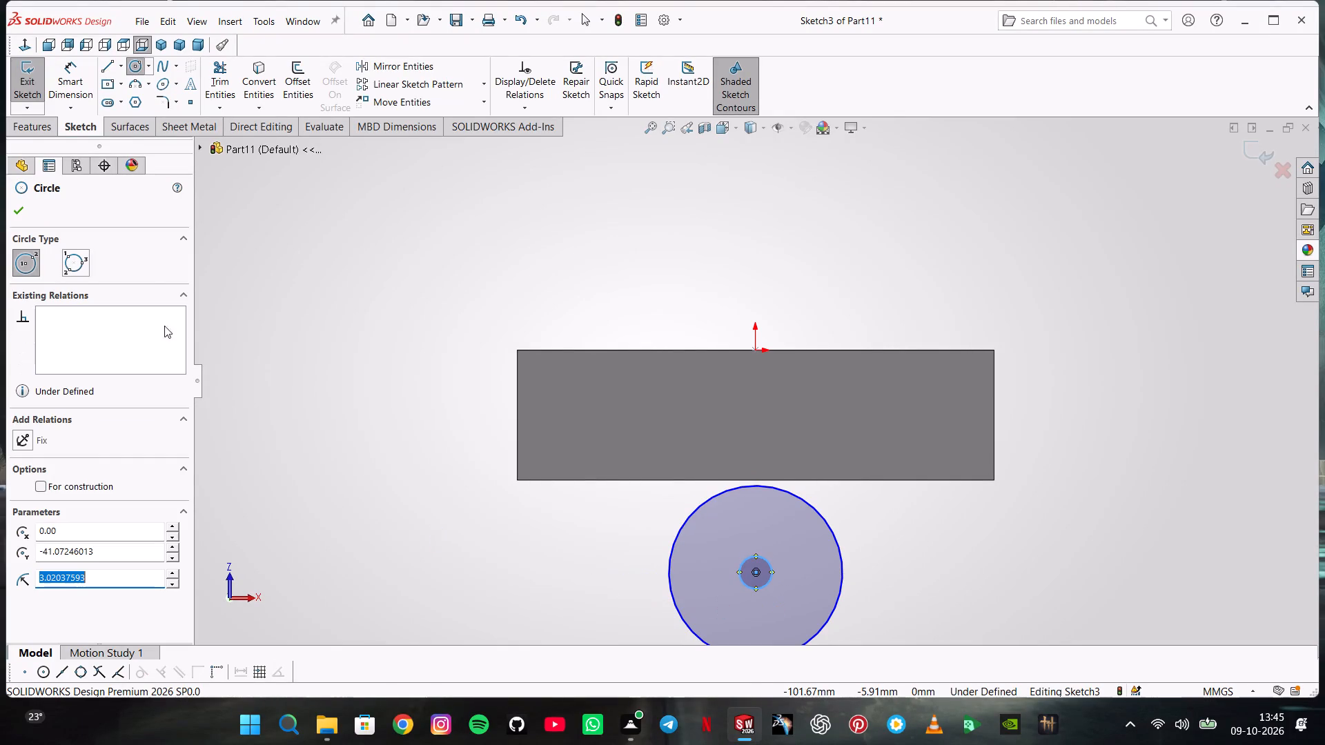
# Set the inner circle's diameter to 19 mm and the outer circle's diameter to 50 mm.
pyautogui.click(79, 88)
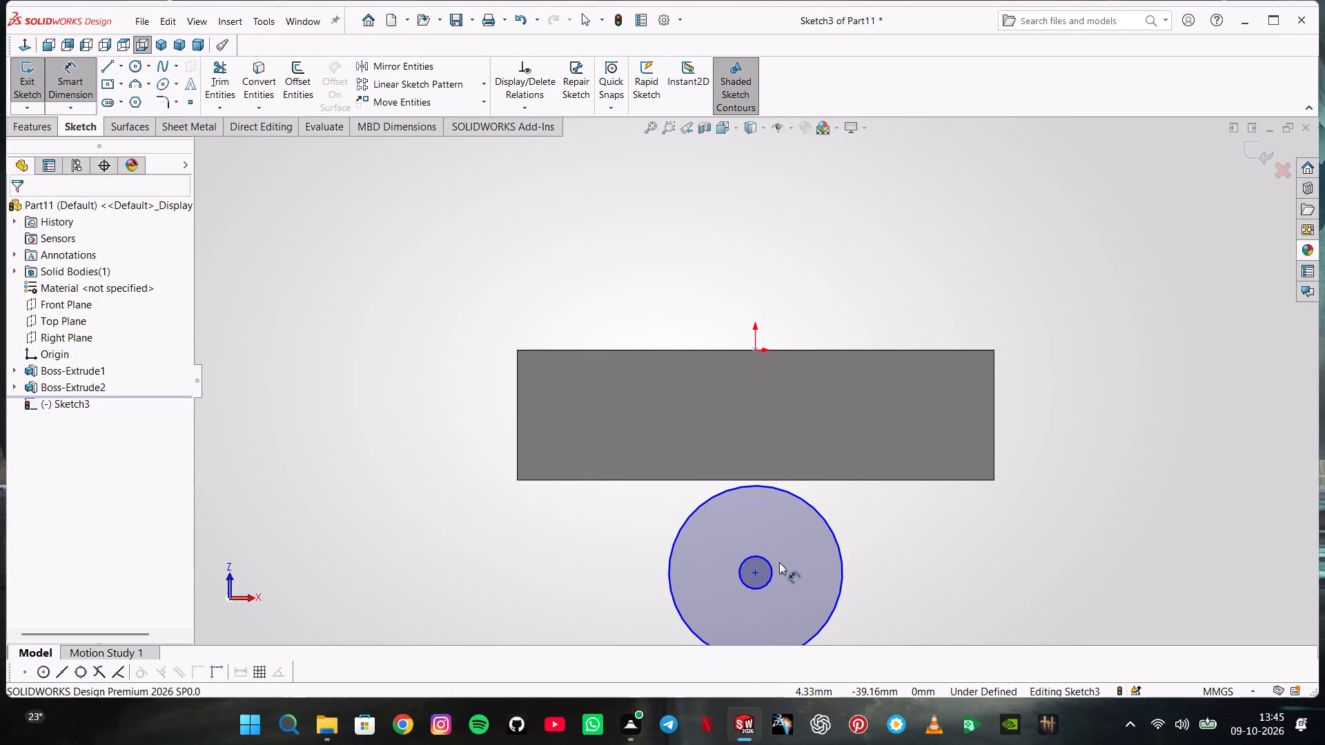
pyautogui.click(774, 569)
pyautogui.click(1068, 546)
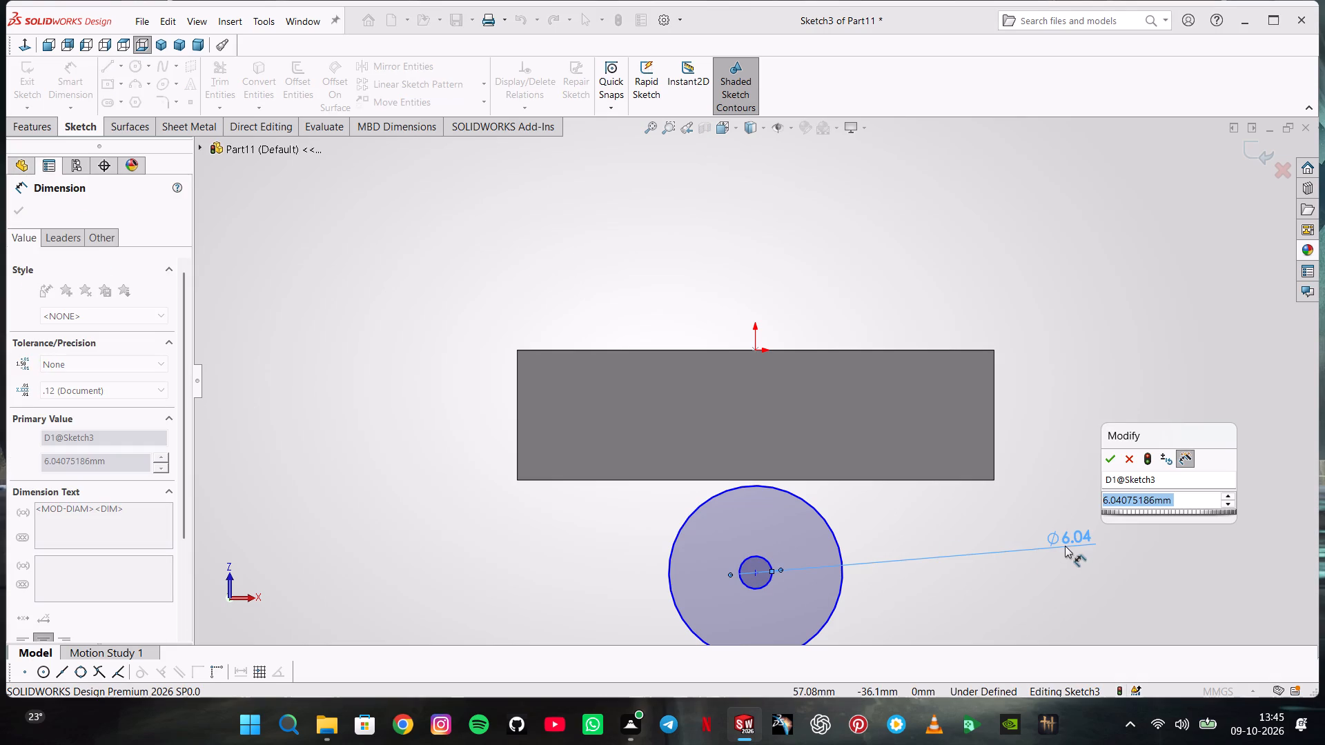
pyautogui.write('19')
pyautogui.press('Return')
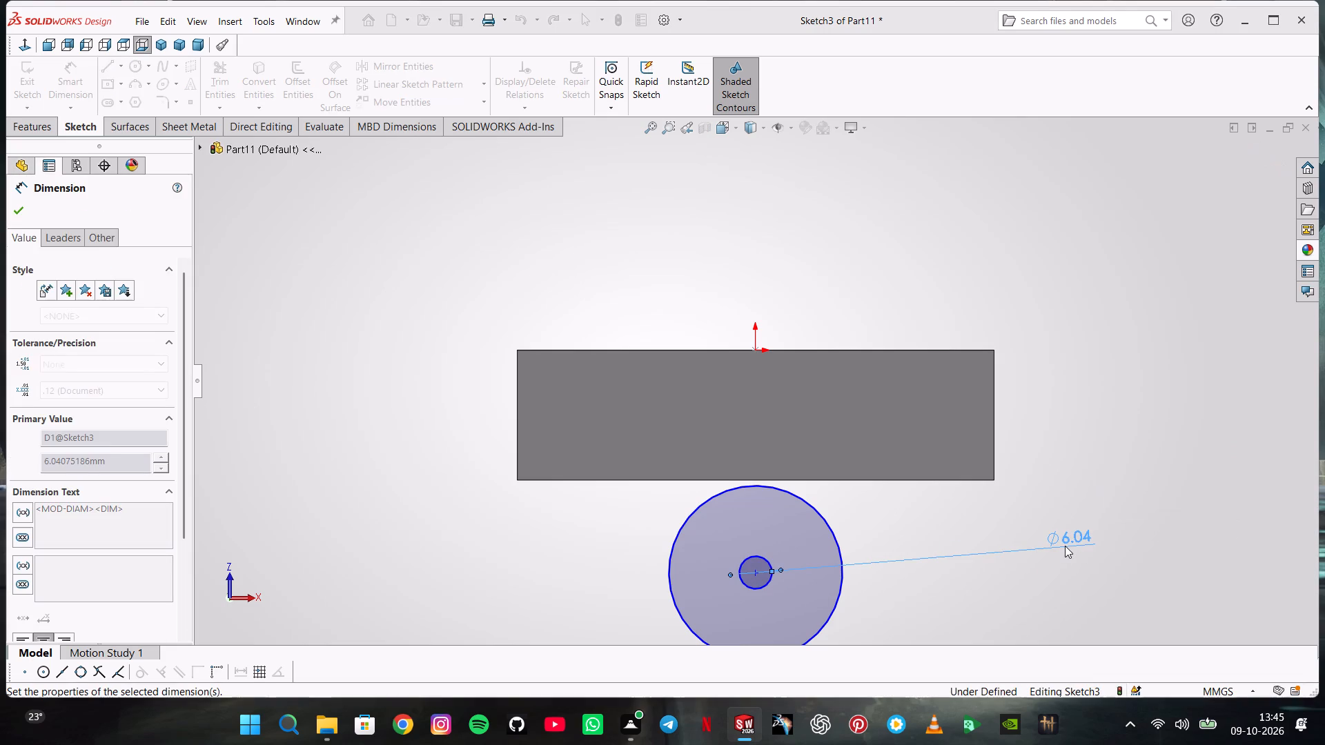
pyautogui.click(840, 542)
pyautogui.click(1014, 547)
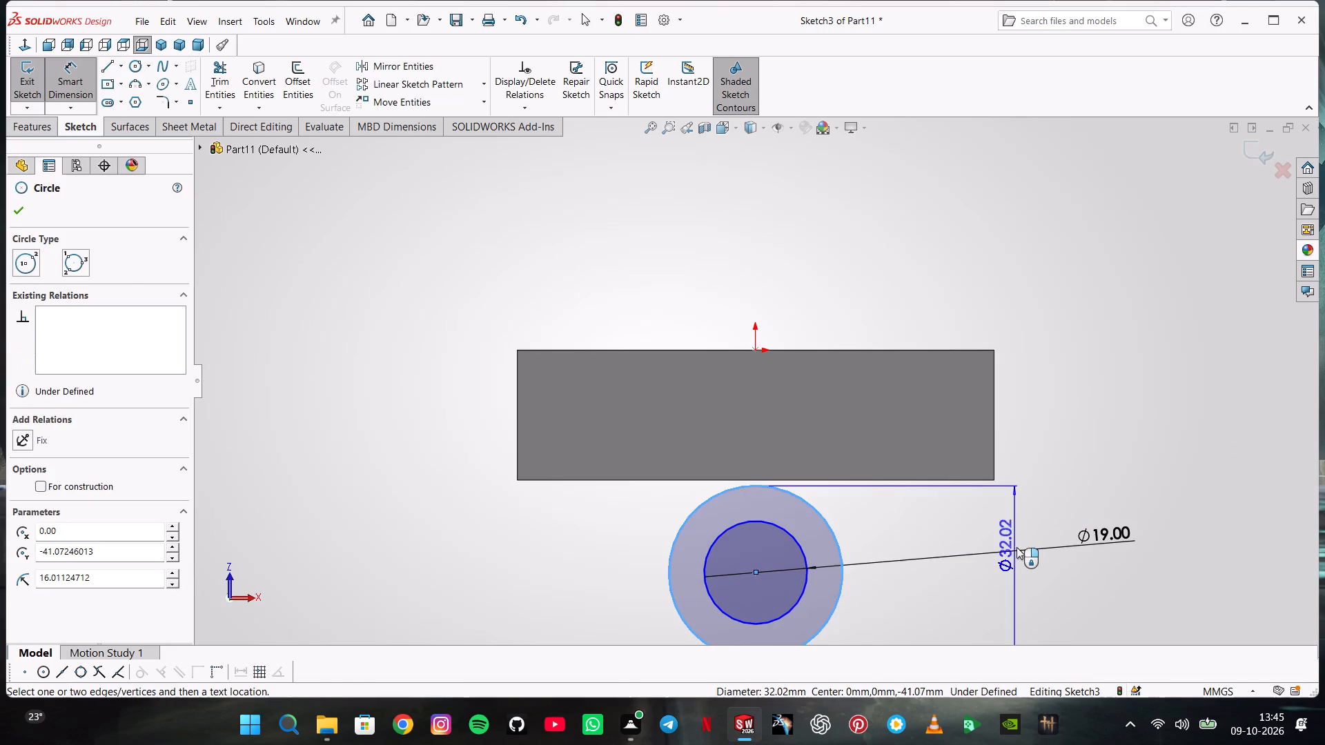
pyautogui.write('50')
pyautogui.press('Return')
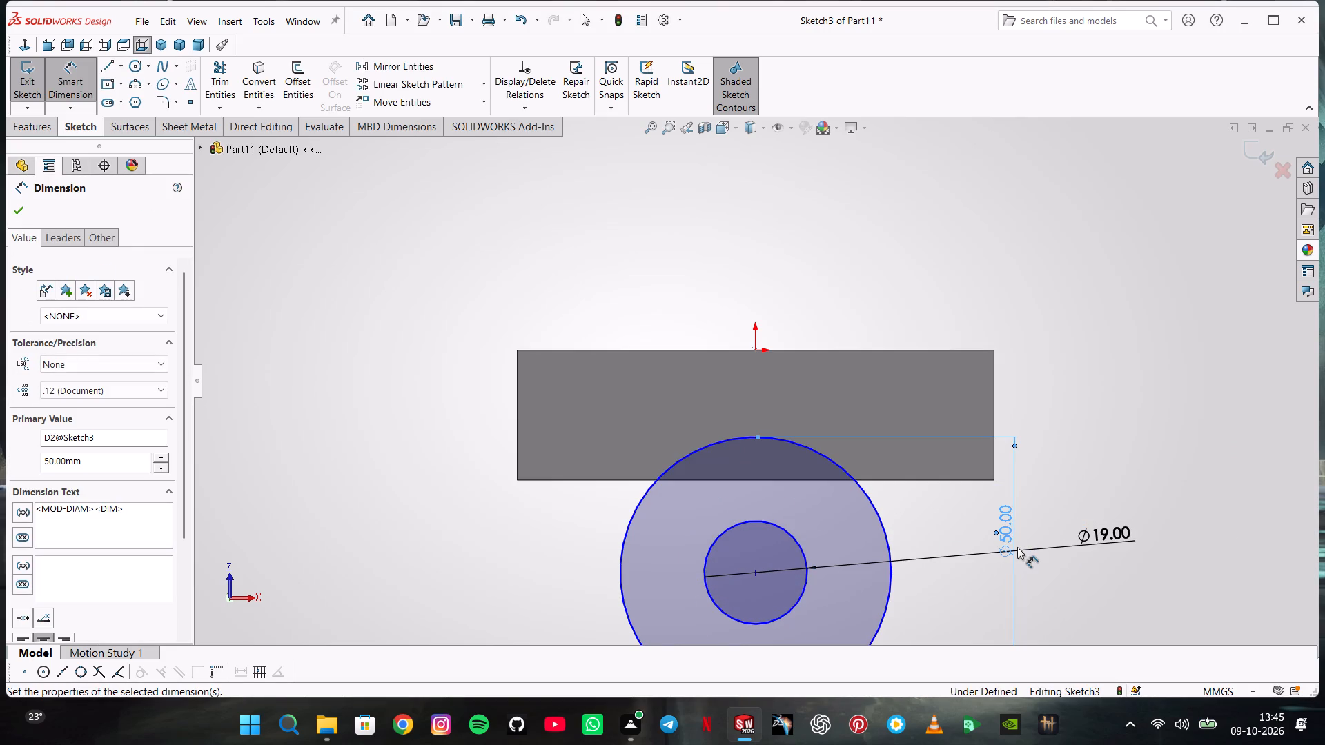
# Dimension the concentric circles' centre 40 mm from the bottom face's edge that passes through the origin.
pyautogui.scroll(2, 821, 487)
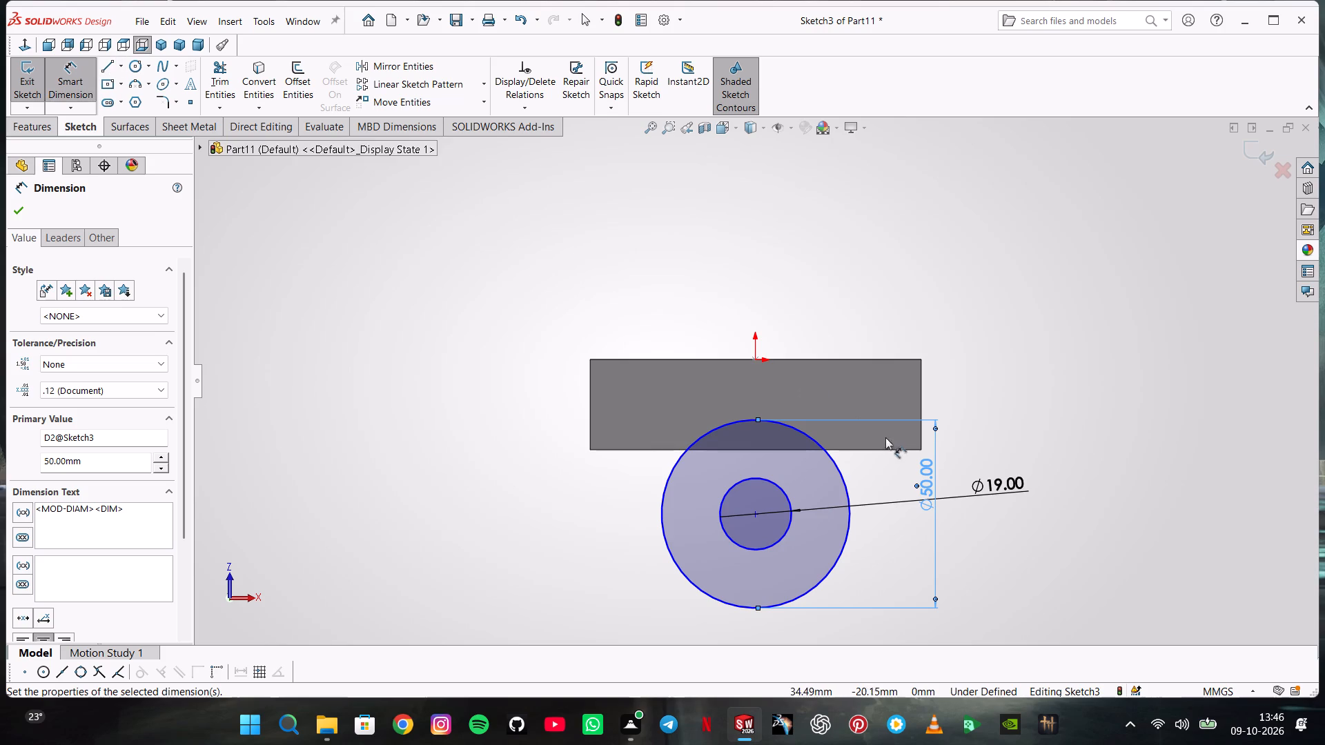
pyautogui.click(754, 517)
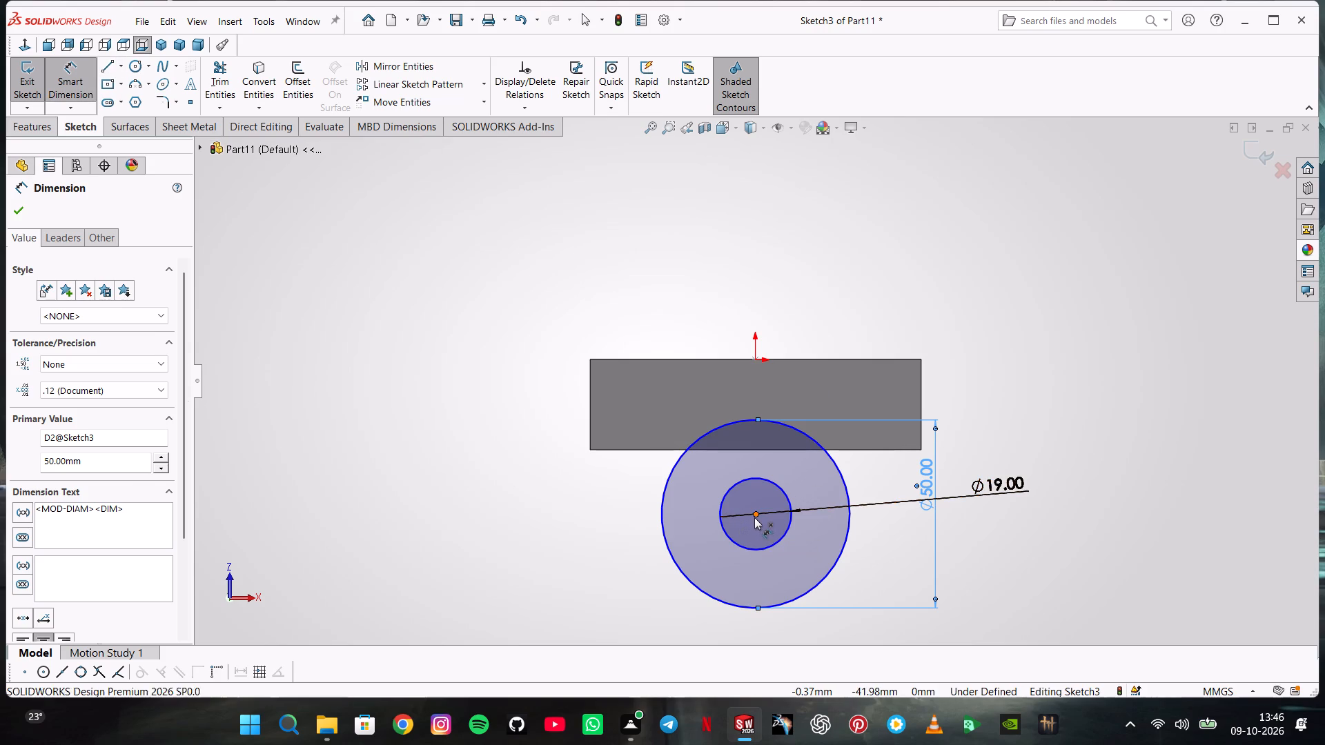
pyautogui.click(656, 361)
pyautogui.doubleClick(409, 430)
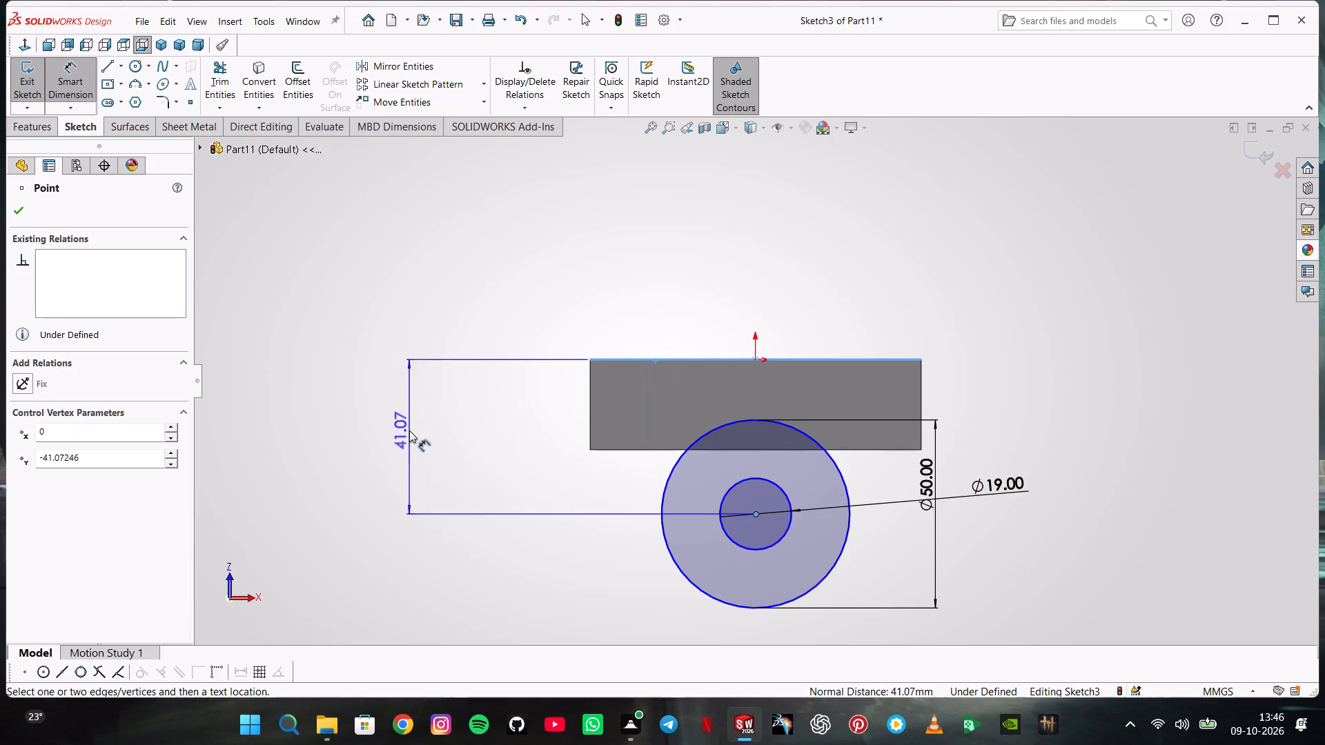
pyautogui.write('40')
pyautogui.press('Return')
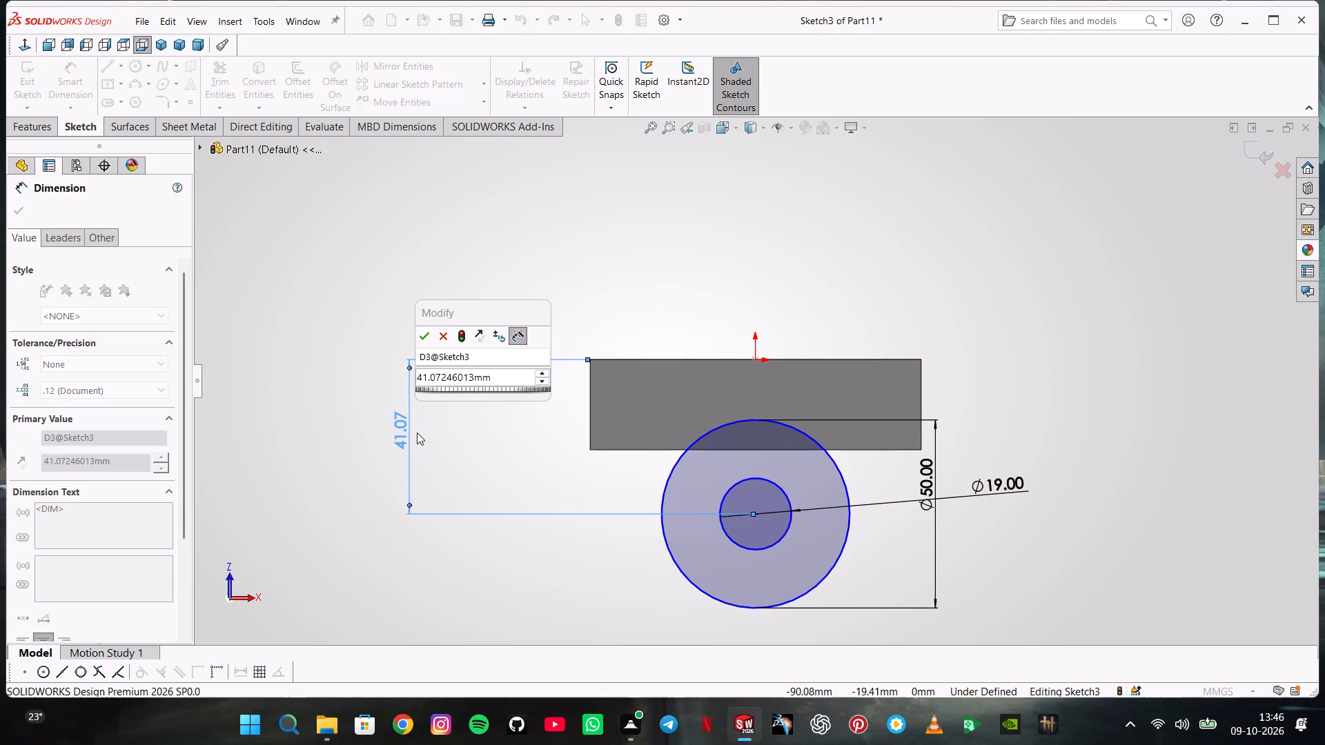
pyautogui.doubleClick(511, 375)
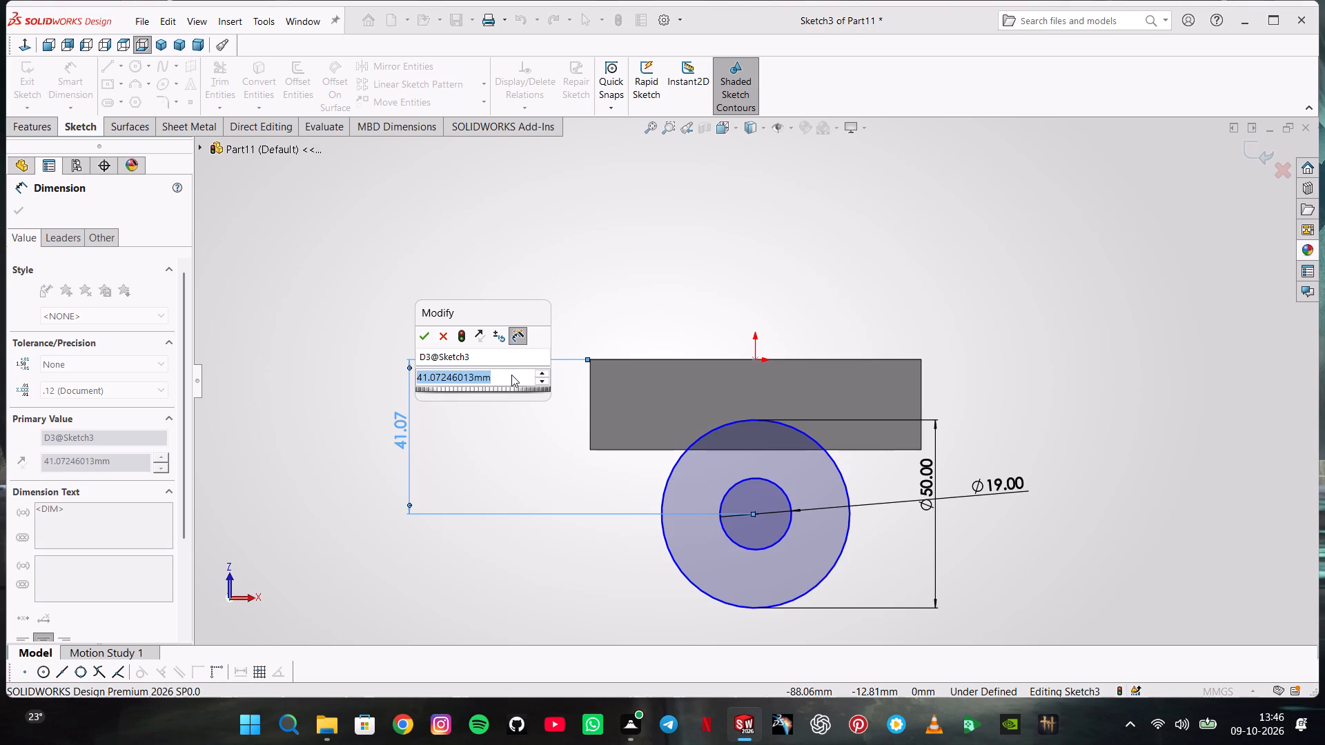
pyautogui.write('40')
pyautogui.press('Return')
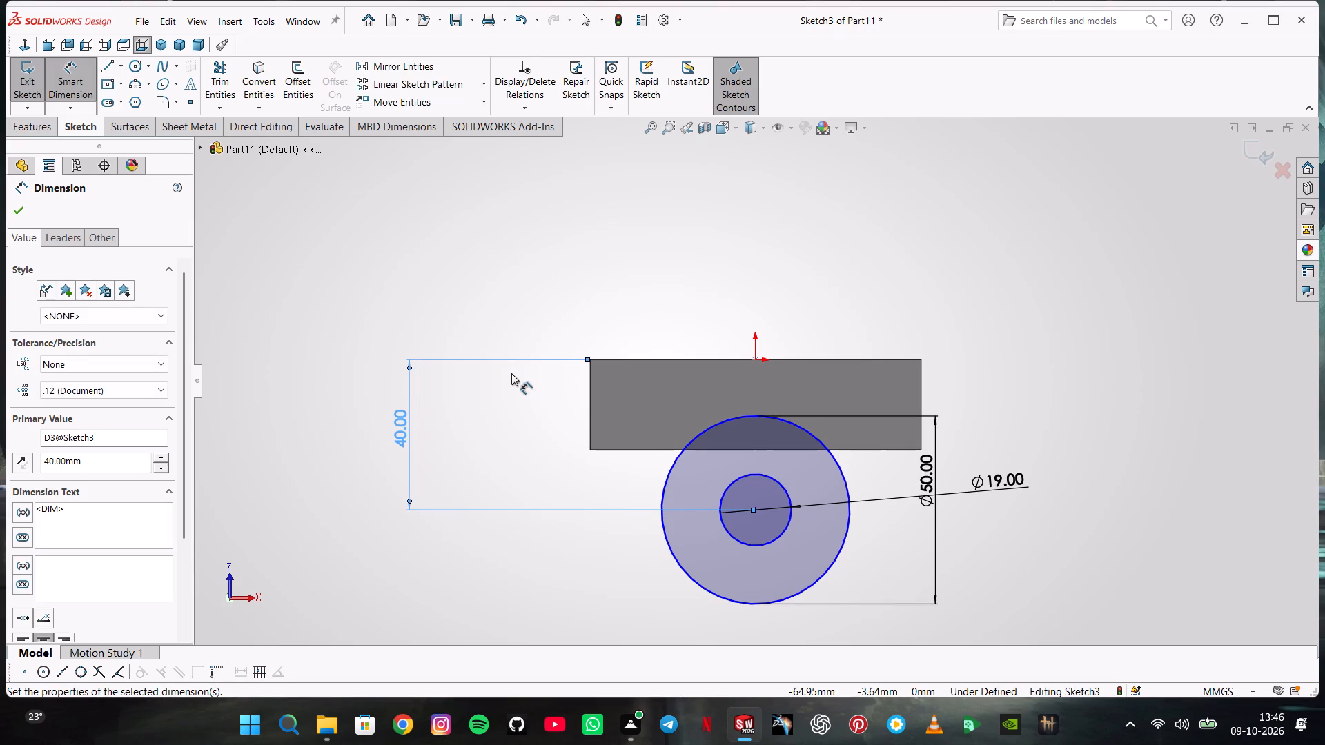
# Sketch two slanted lines converging behind the circles, about 95 mm long on the left side and 85 mm on the right.
pyautogui.click(104, 68)
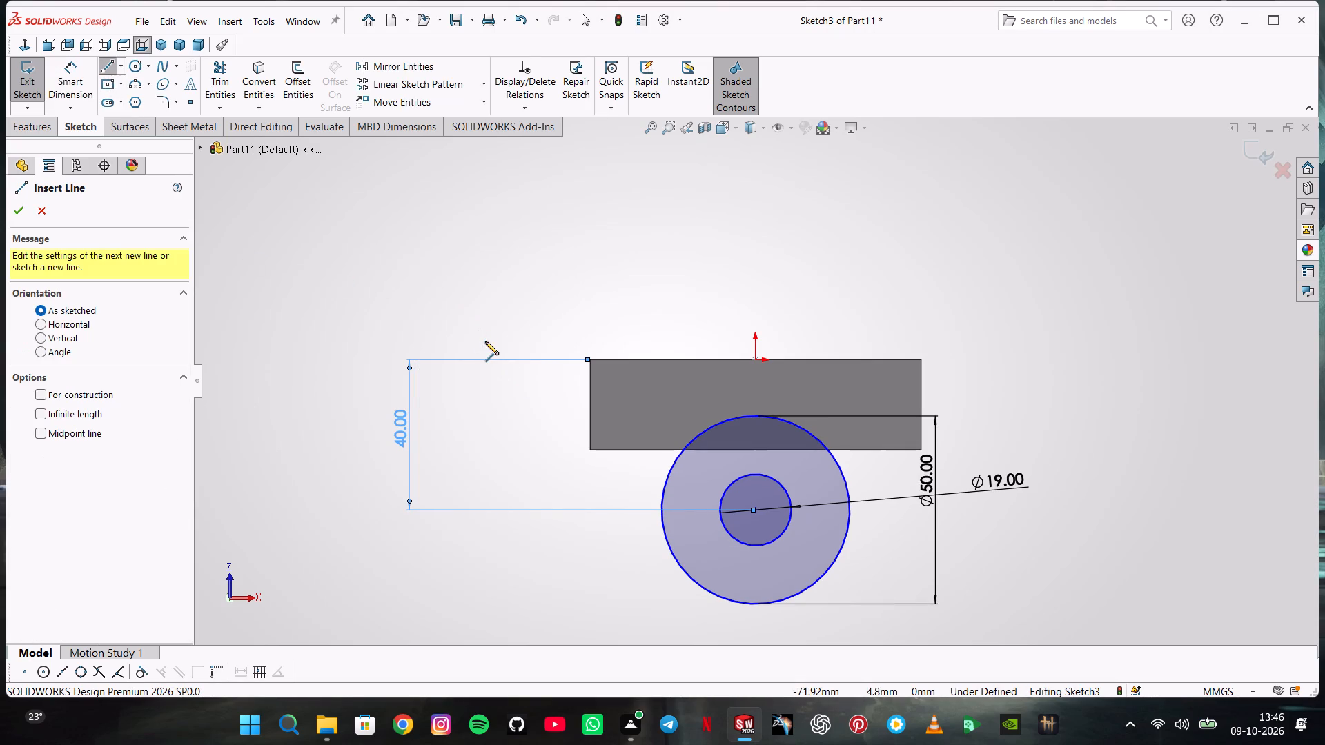
pyautogui.click(491, 394)
pyautogui.scroll(1, 767, 644)
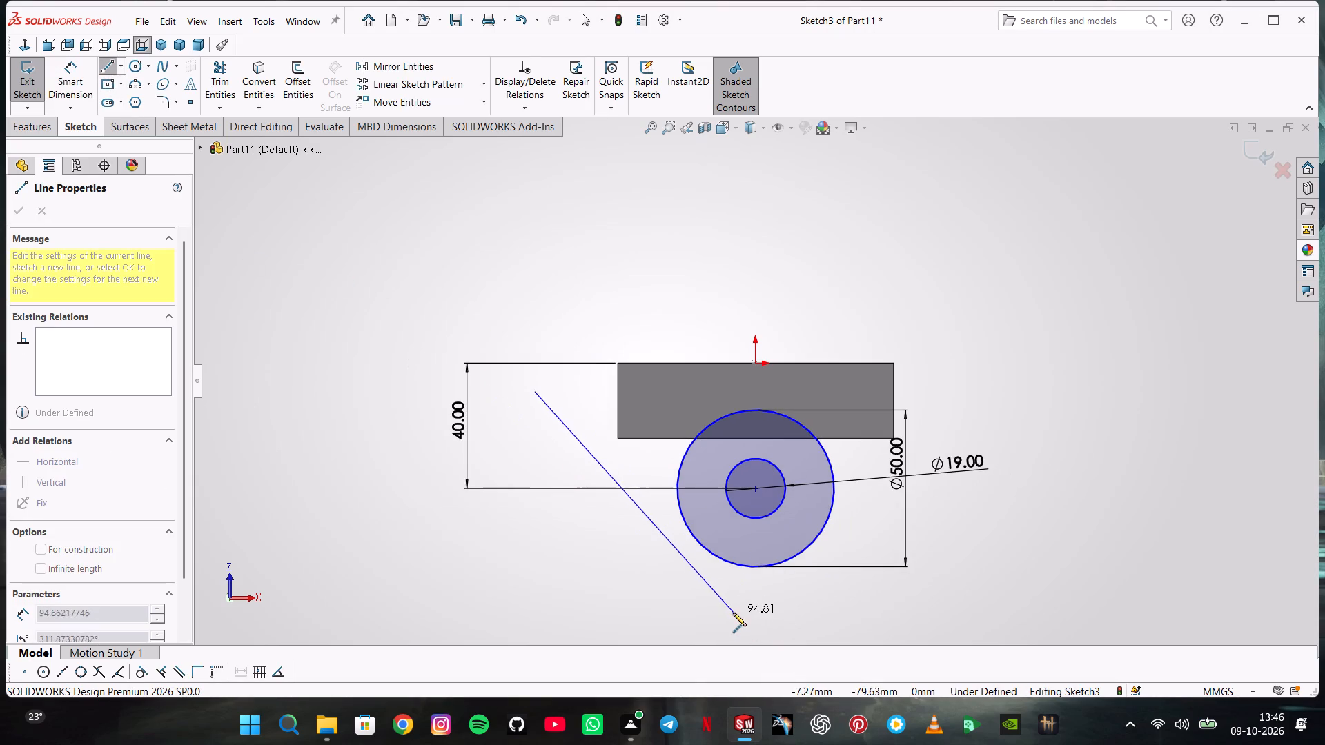
pyautogui.click(733, 613)
pyautogui.doubleClick(770, 607)
pyautogui.click(774, 617)
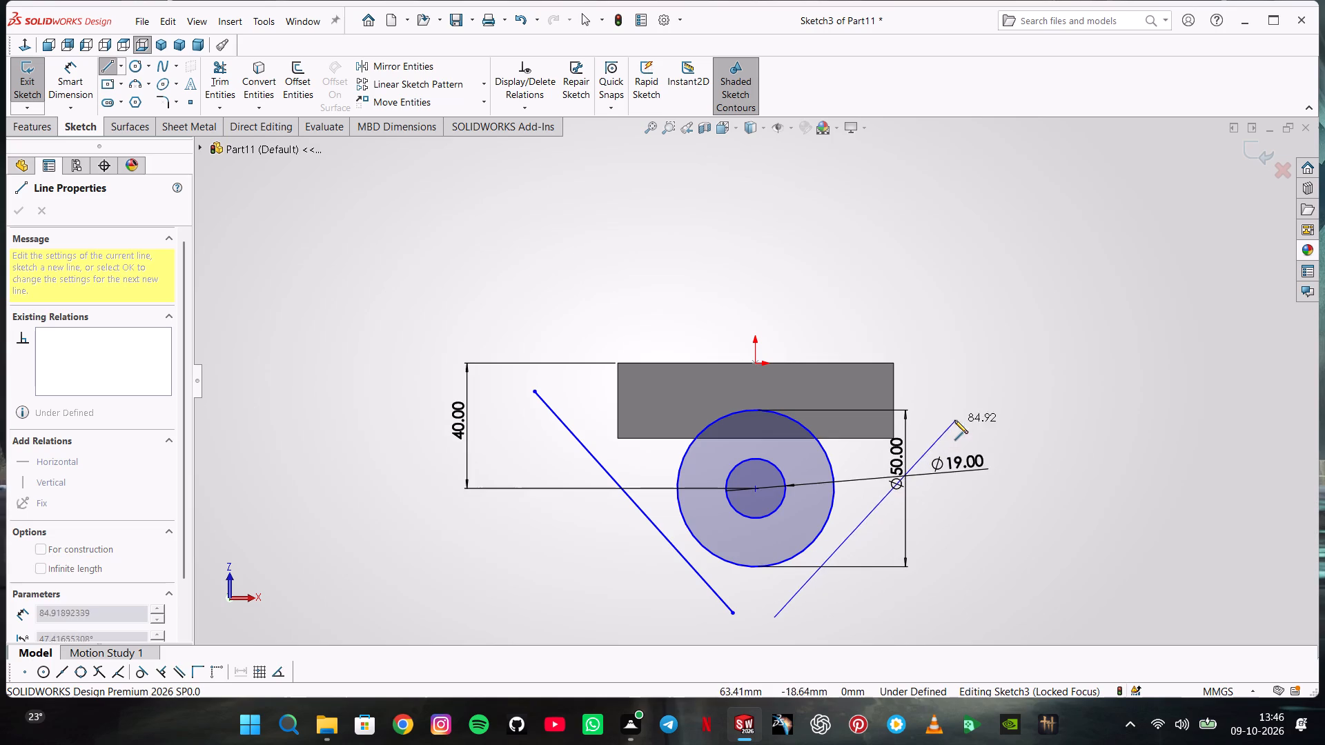
pyautogui.click(954, 420)
pyautogui.doubleClick(965, 374)
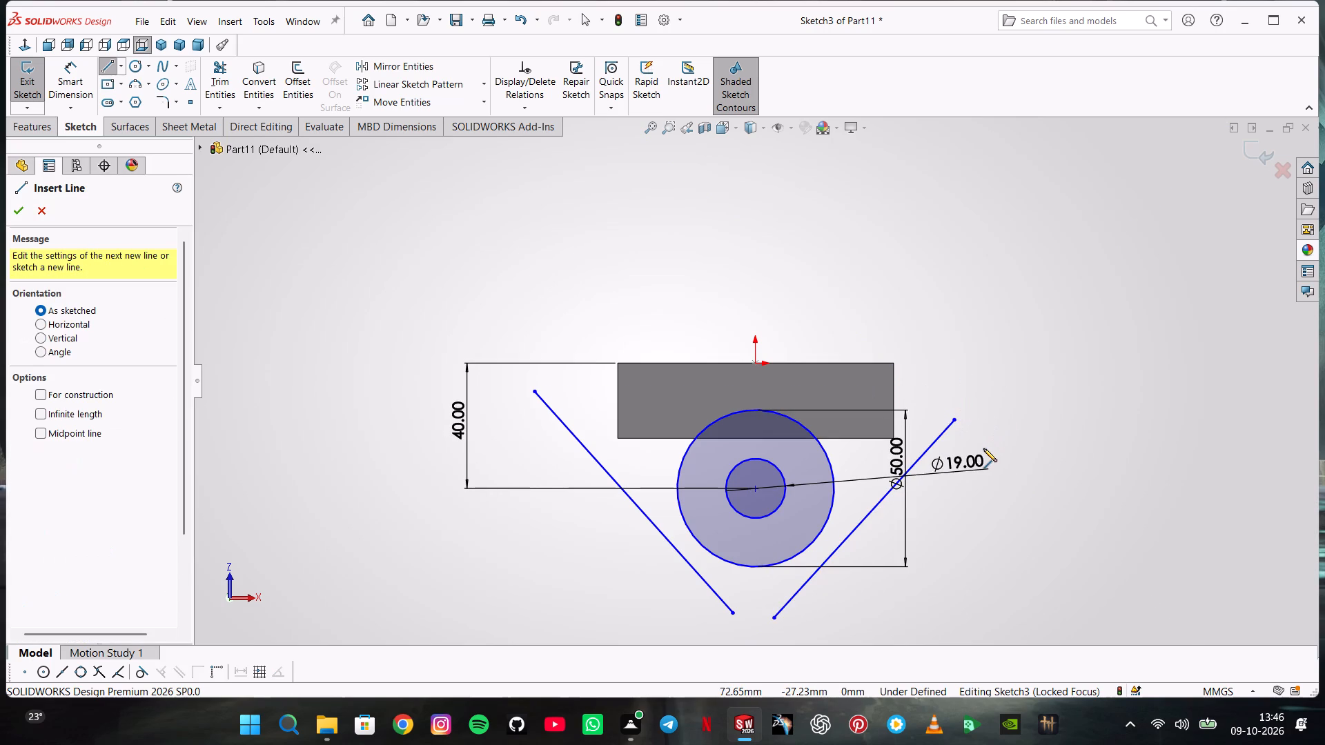
pyautogui.click(859, 525)
pyautogui.press('Escape')
pyautogui.press('Escape')
# Make both slanted lines tangent to the 50 mm outer circle.
pyautogui.click(808, 528)
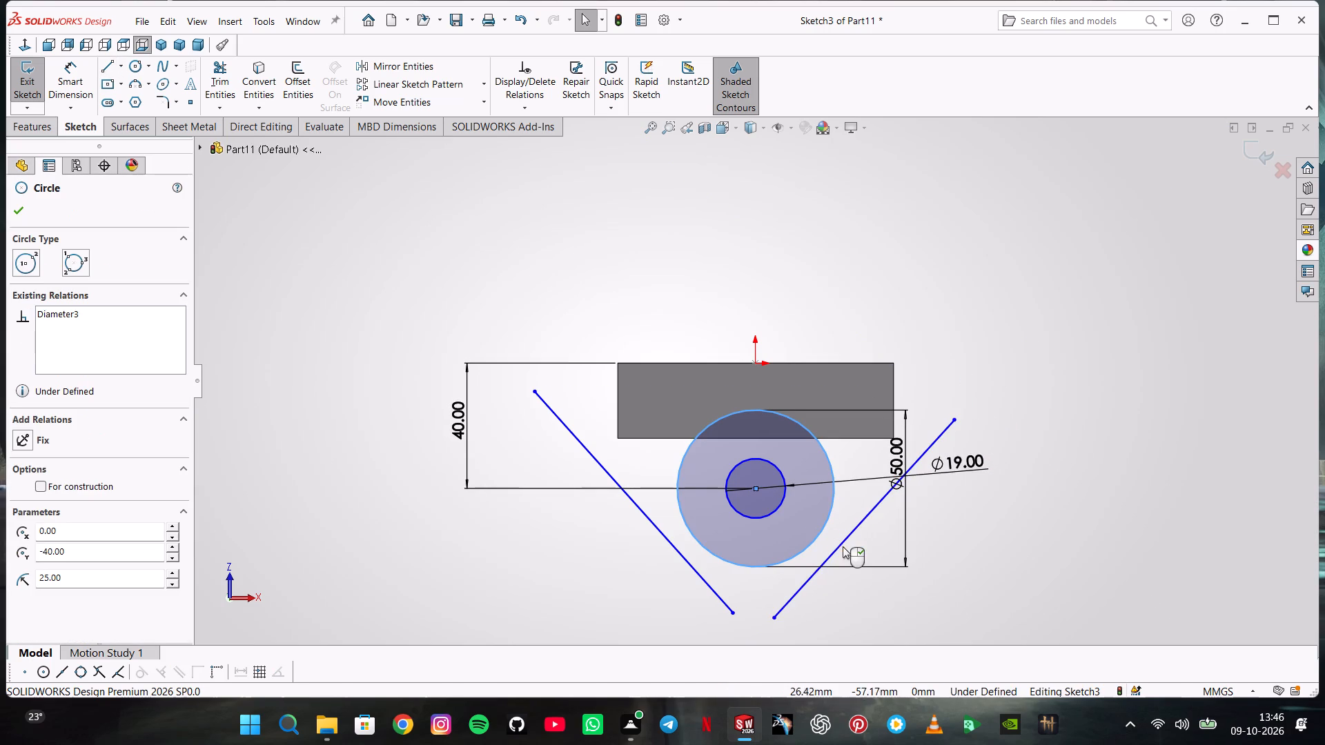
pyautogui.keyDown('ctrl'); pyautogui.click(847, 548); pyautogui.keyUp('ctrl')
pyautogui.keyDown('ctrl'); pyautogui.click(845, 541); pyautogui.keyUp('ctrl')
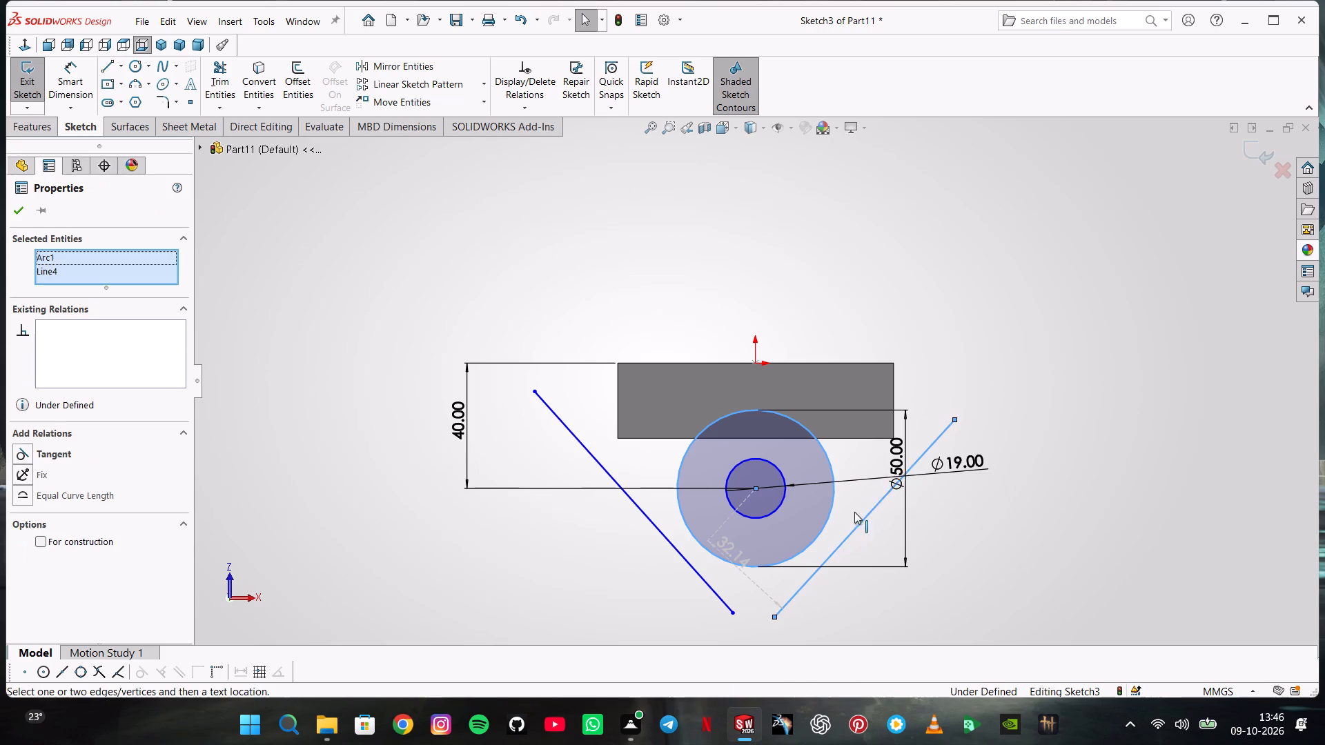
pyautogui.click(883, 482)
pyautogui.click(662, 593)
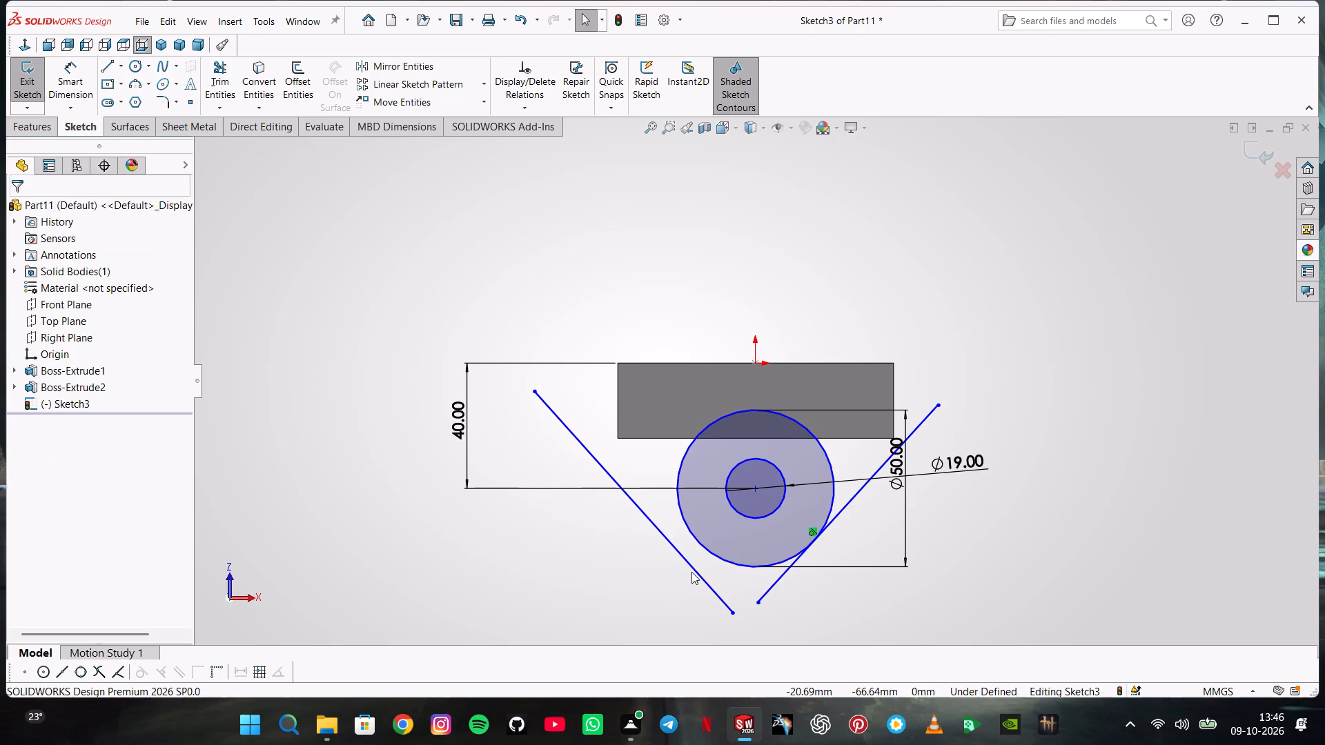
pyautogui.keyDown('ctrl'); pyautogui.click(694, 570); pyautogui.keyUp('ctrl')
pyautogui.keyDown('ctrl'); pyautogui.click(716, 543); pyautogui.keyUp('ctrl')
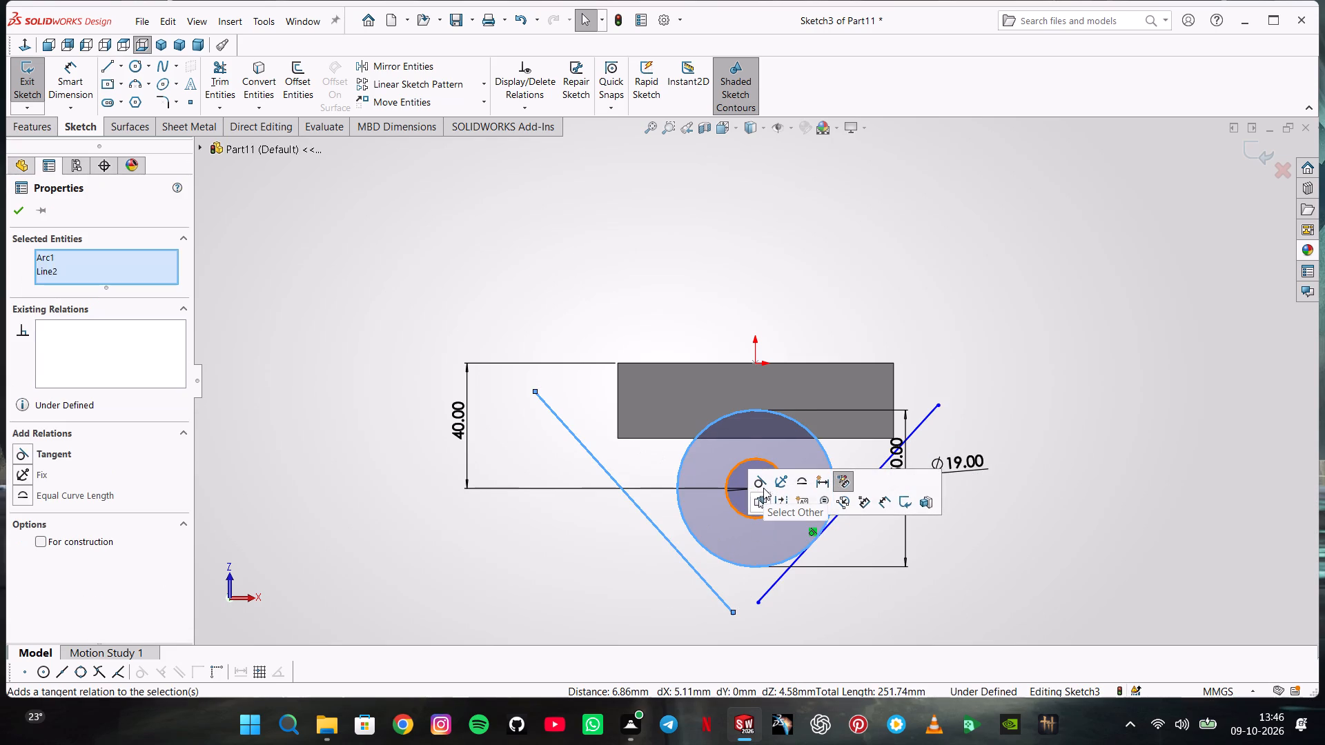
pyautogui.click(763, 482)
pyautogui.press('Escape')
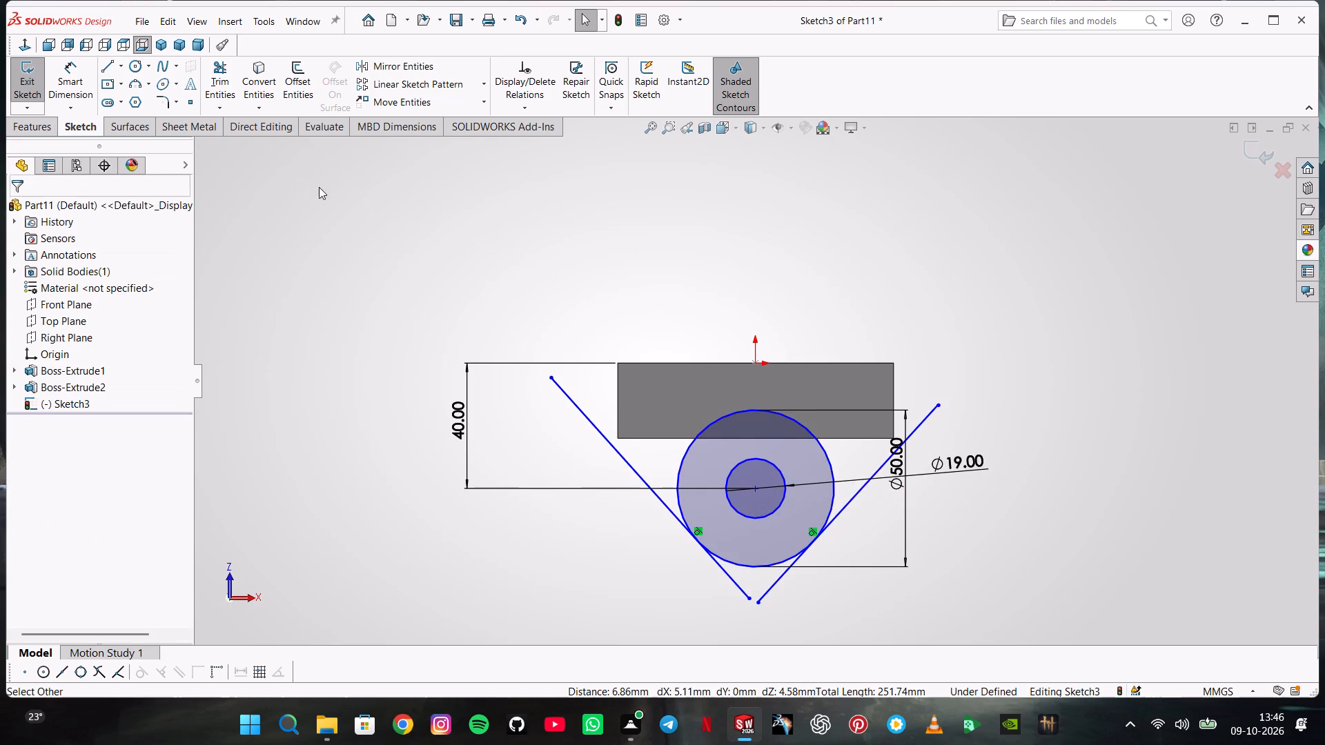
# Convert the plate's rectangular bottom-face outline into sketch entities.
pyautogui.scroll(-3, 529, 317)
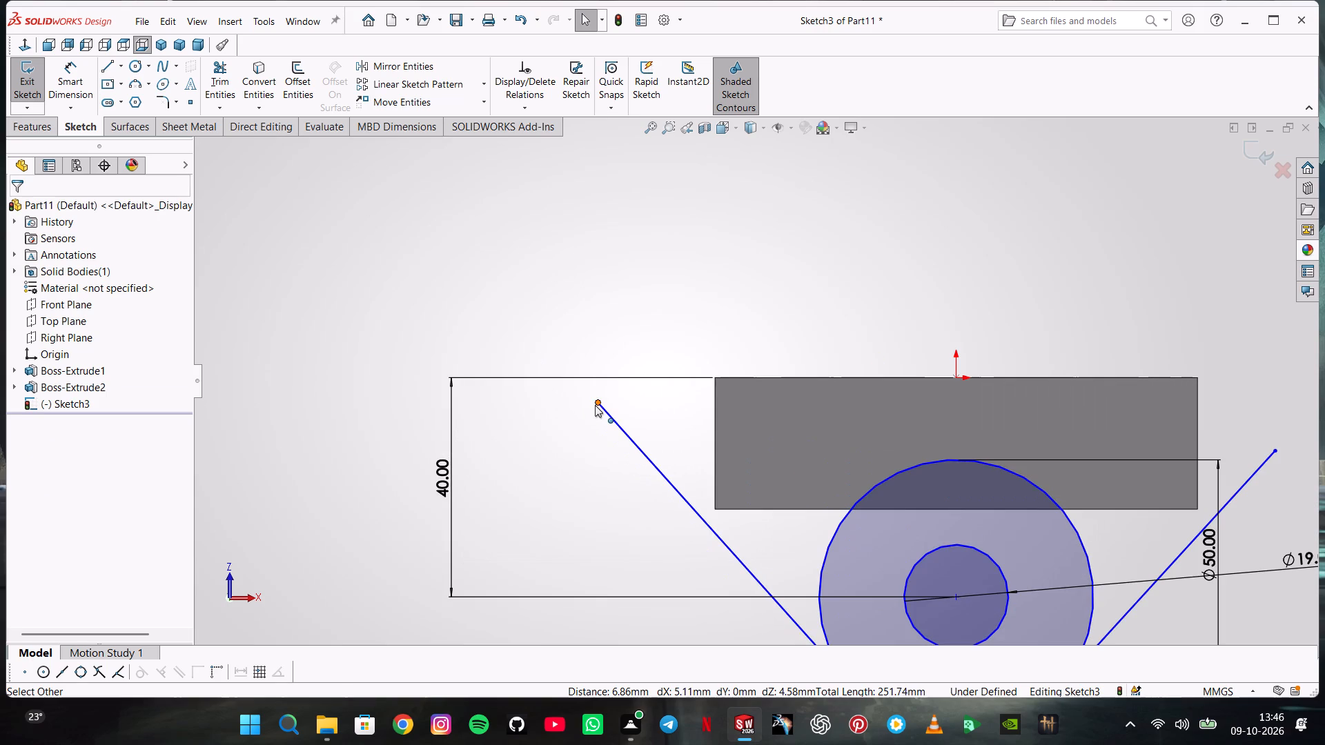
pyautogui.click(772, 410)
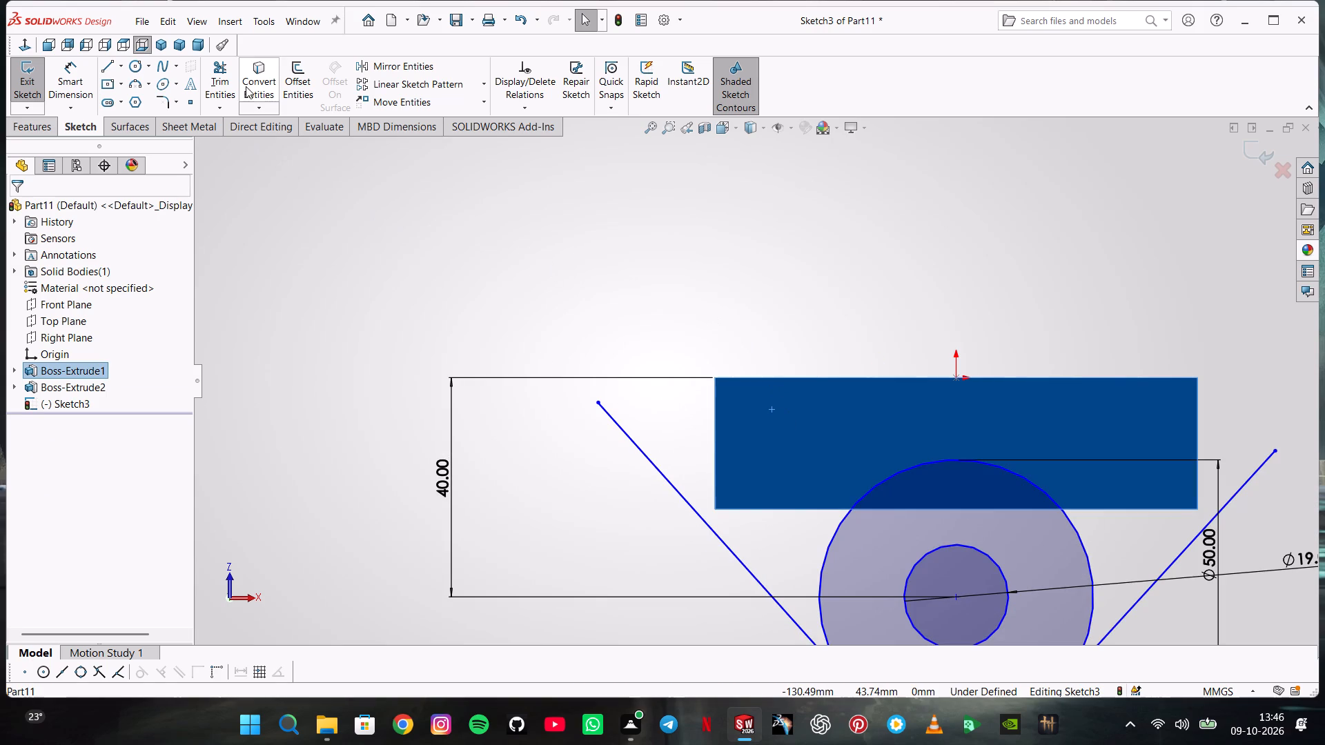
pyautogui.click(246, 86)
pyautogui.click(382, 312)
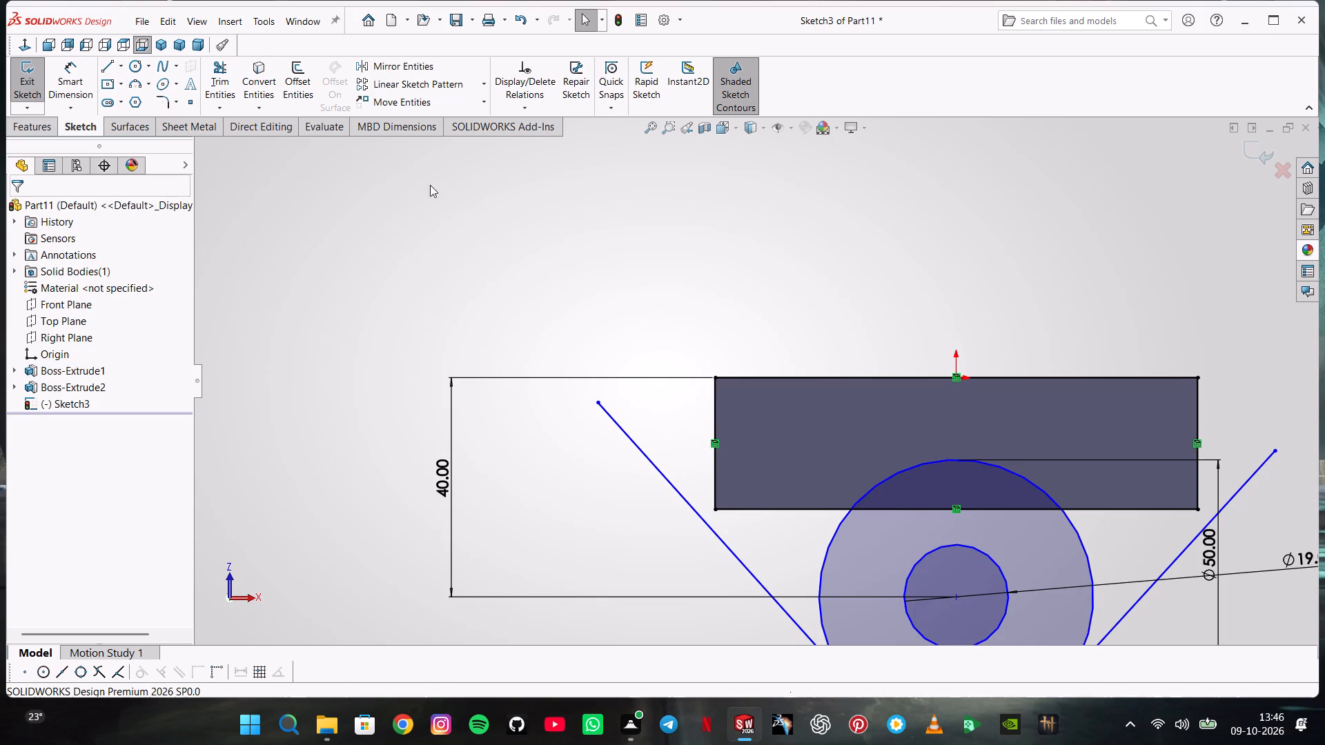
# Make each slanted line coincident with the nearest rear corner of the converted rectangle.
pyautogui.keyDown('ctrl'); pyautogui.click(602, 408); pyautogui.keyUp('ctrl')
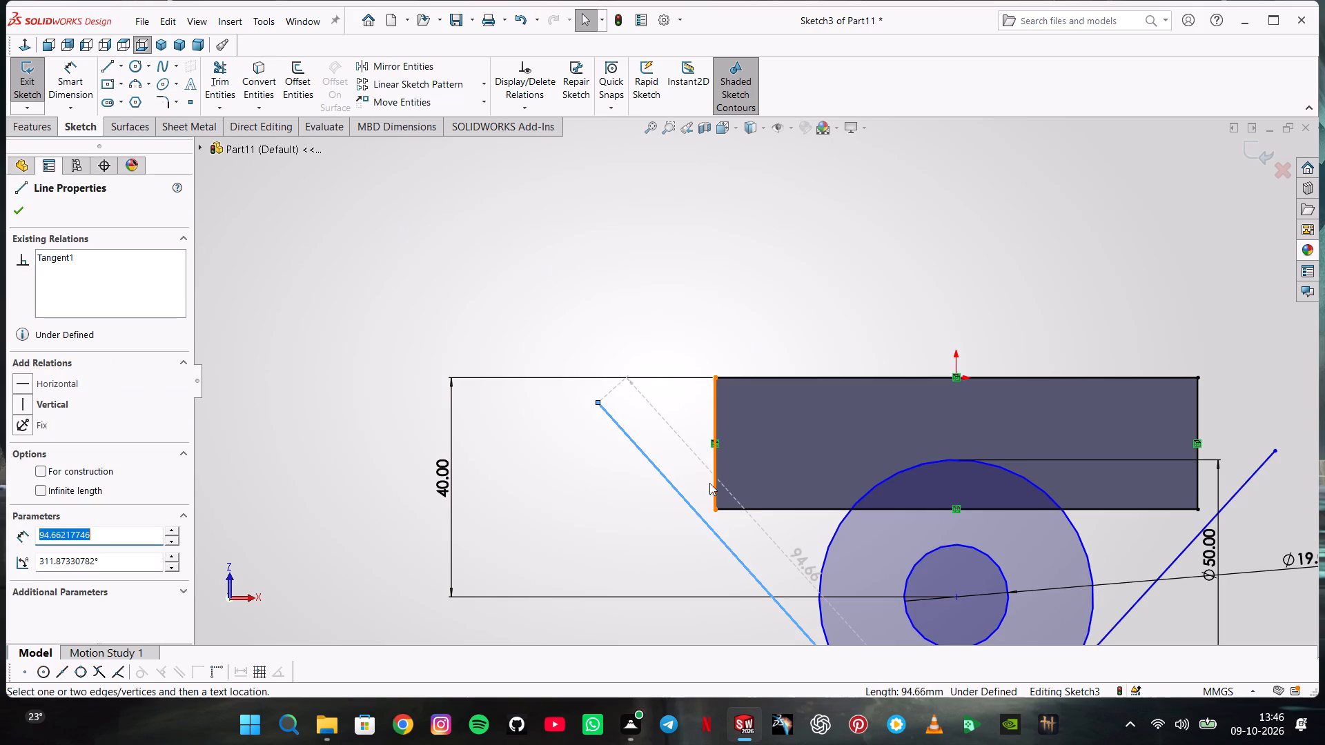
pyautogui.keyDown('ctrl'); pyautogui.click(714, 507); pyautogui.keyUp('ctrl')
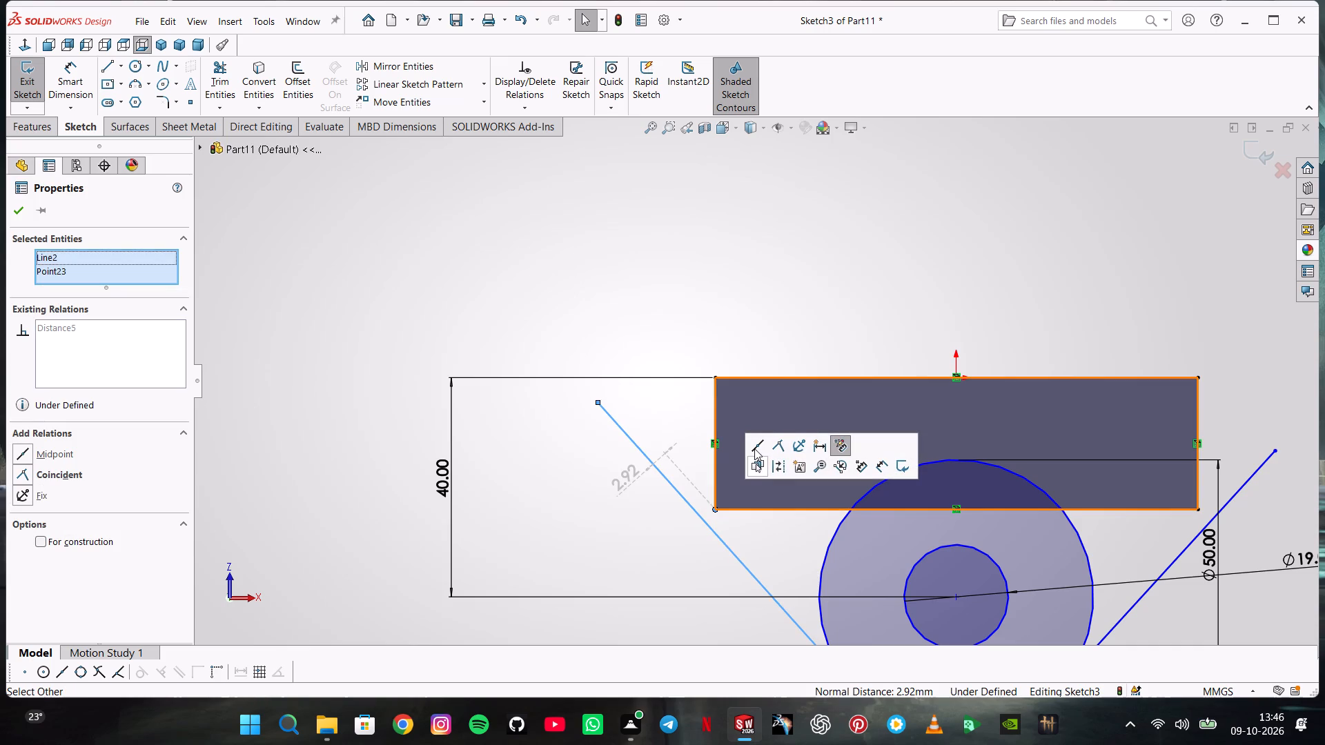
pyautogui.click(769, 442)
pyautogui.click(756, 309)
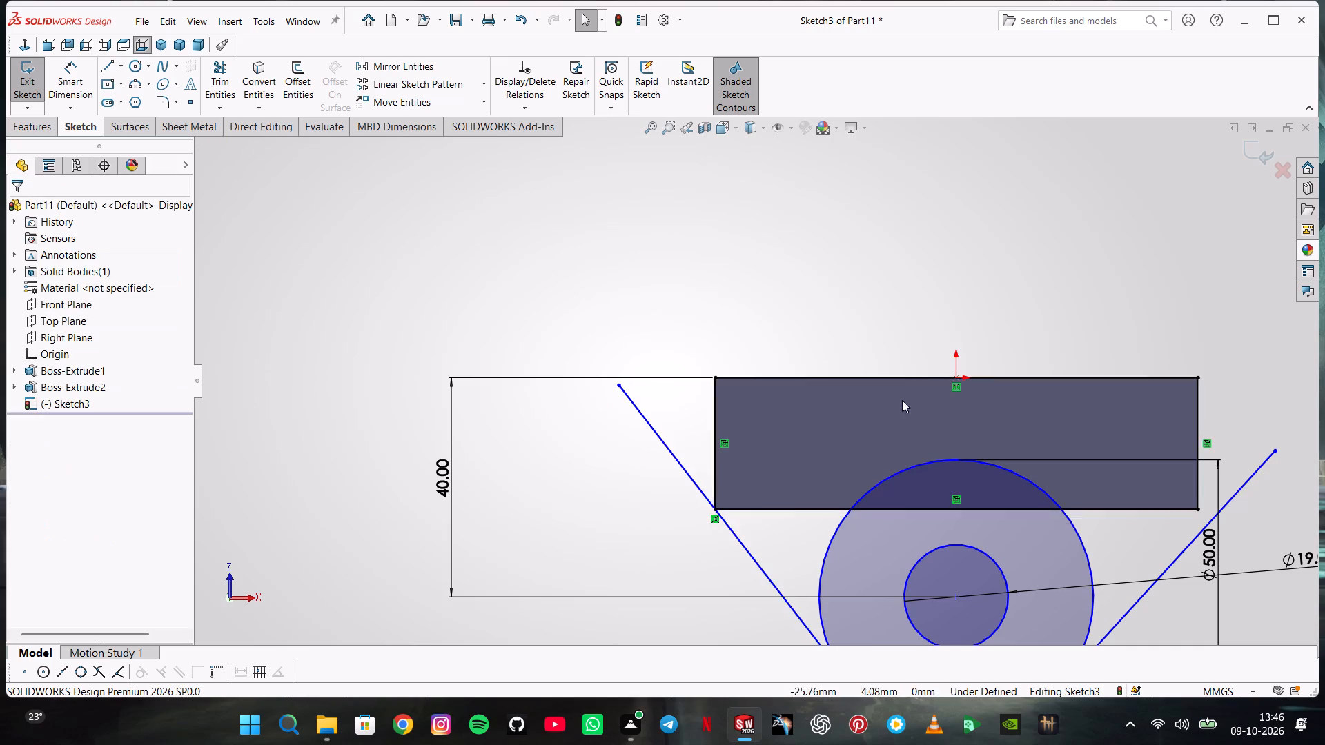
pyautogui.keyDown('ctrl'); pyautogui.click(1245, 486); pyautogui.keyUp('ctrl')
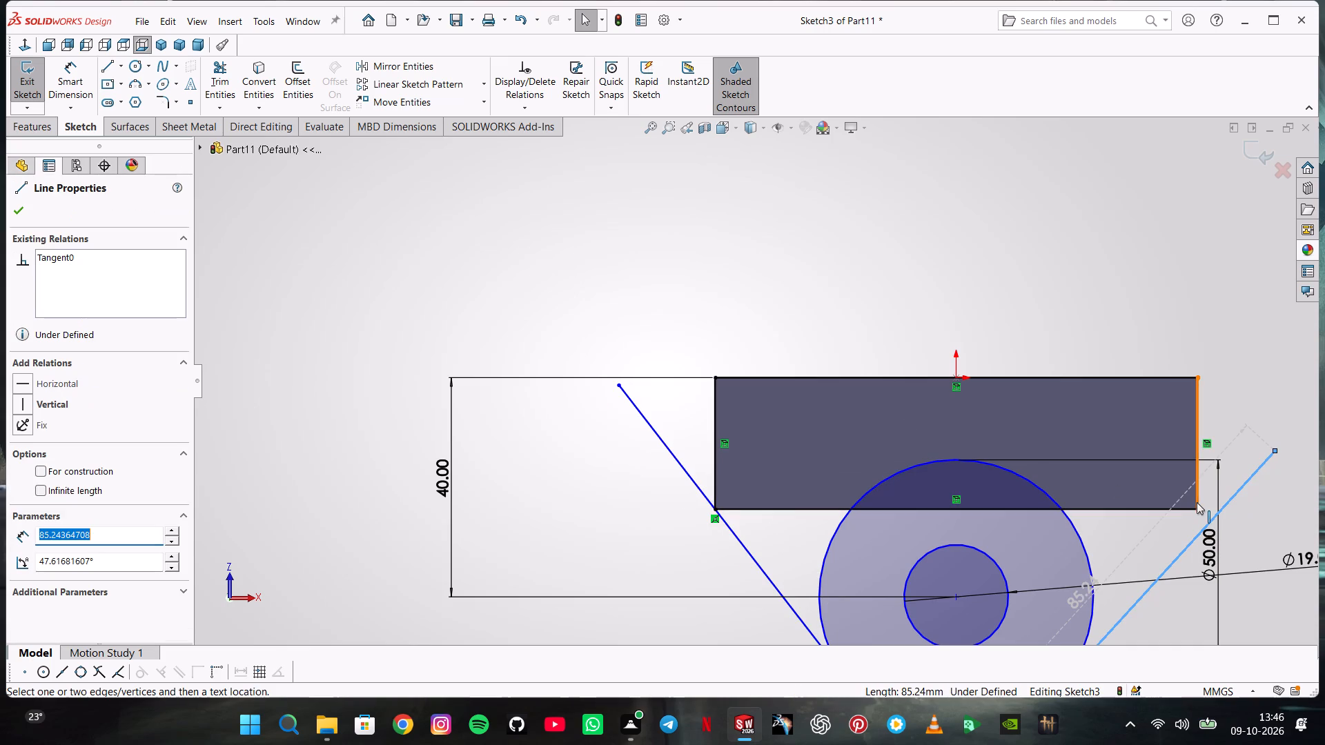
pyautogui.keyDown('ctrl'); pyautogui.click(1197, 508); pyautogui.keyUp('ctrl')
pyautogui.click(1191, 450)
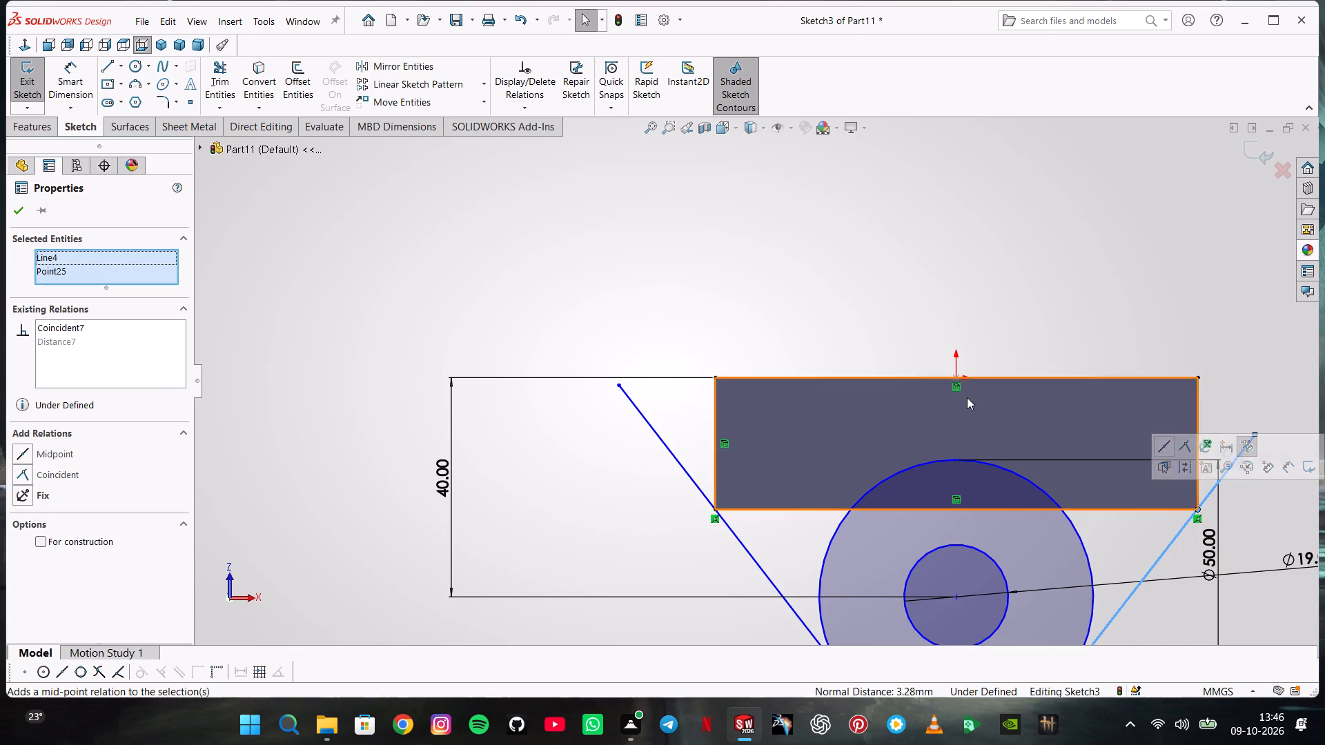
# Trim the left slanted line's overhang beyond the rectangle's corner.
pyautogui.click(219, 81)
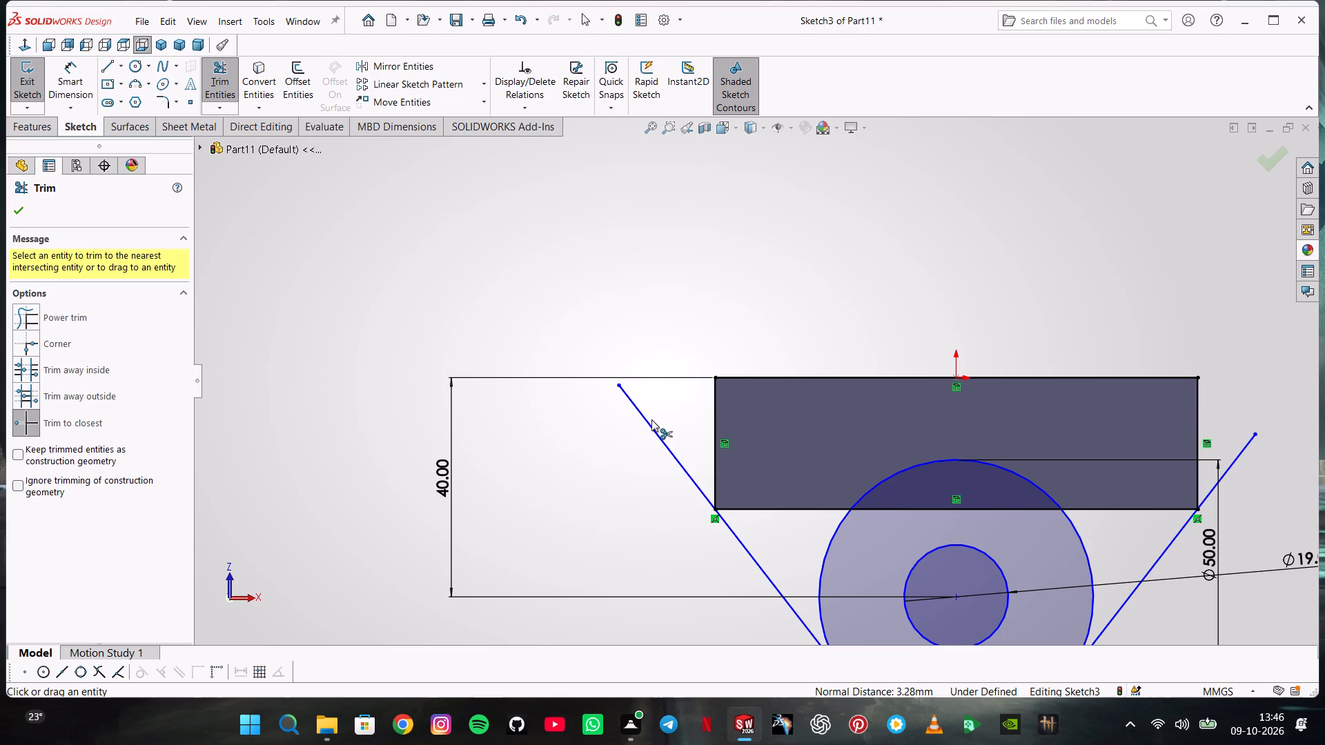
pyautogui.click(651, 426)
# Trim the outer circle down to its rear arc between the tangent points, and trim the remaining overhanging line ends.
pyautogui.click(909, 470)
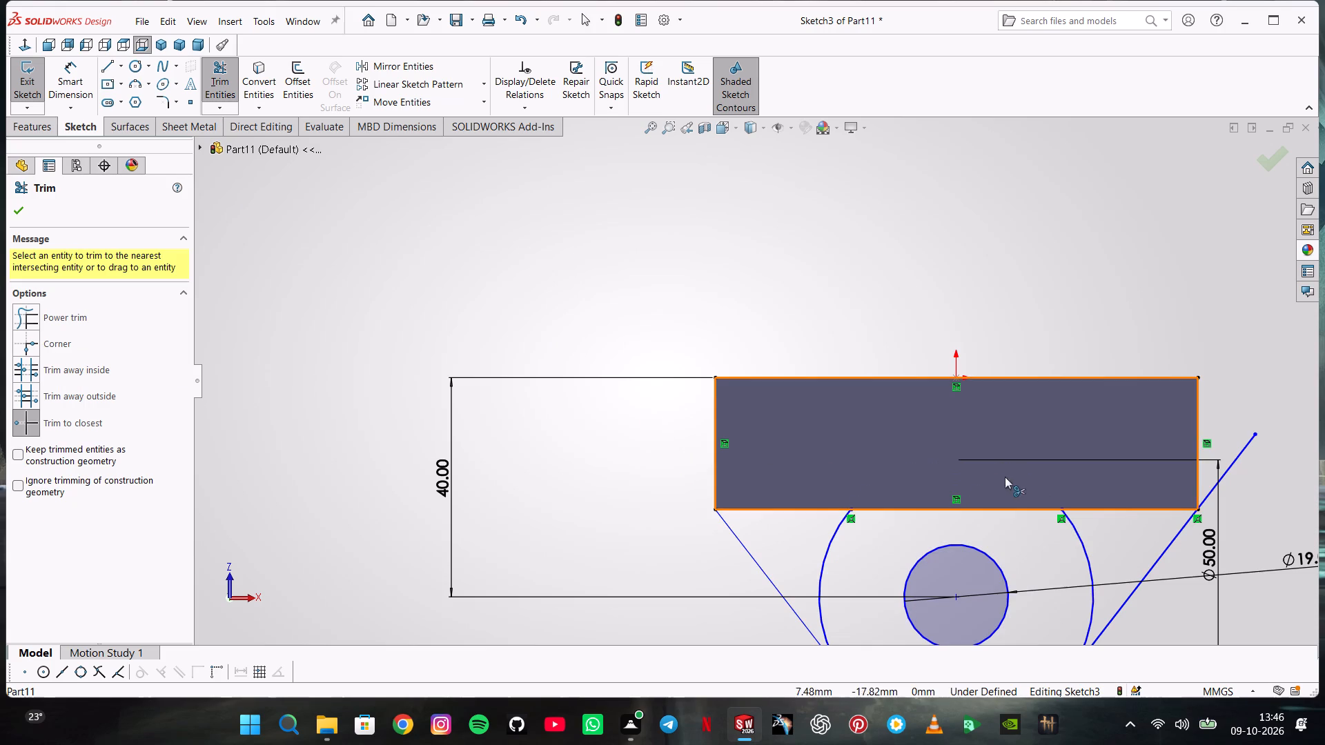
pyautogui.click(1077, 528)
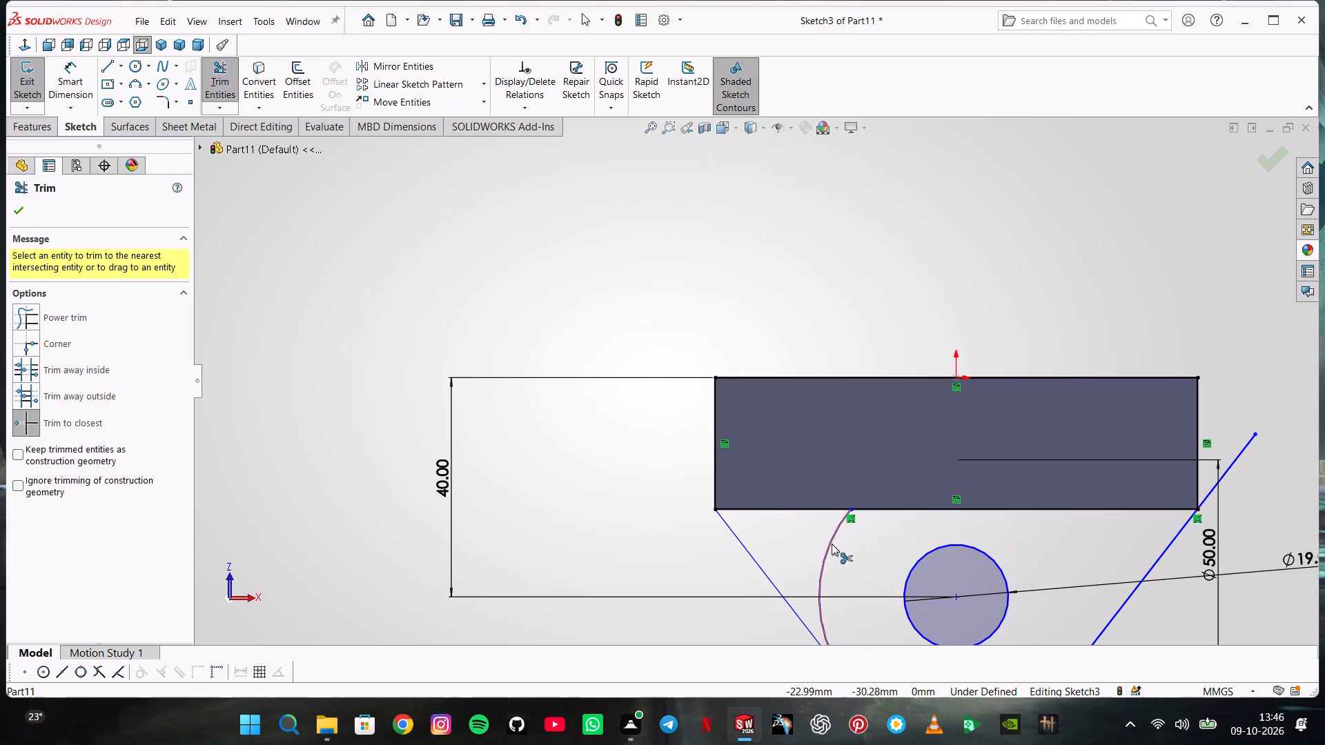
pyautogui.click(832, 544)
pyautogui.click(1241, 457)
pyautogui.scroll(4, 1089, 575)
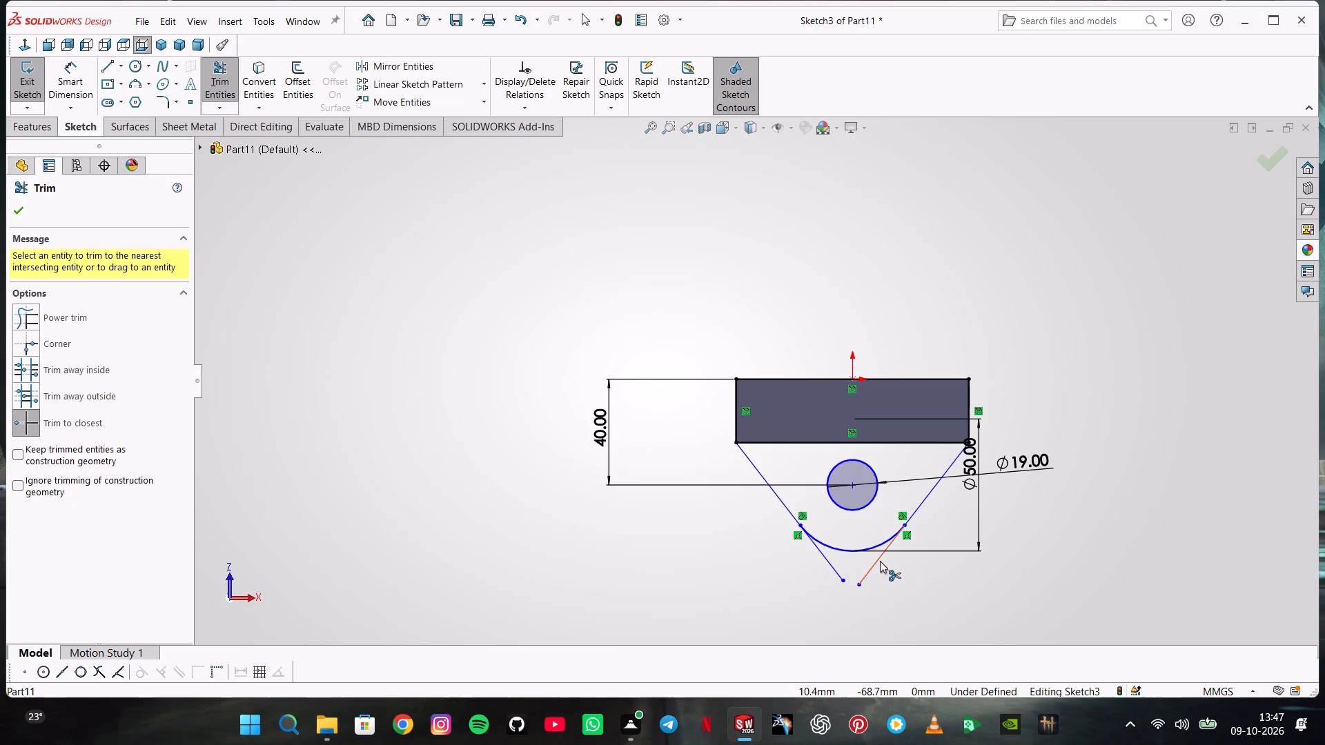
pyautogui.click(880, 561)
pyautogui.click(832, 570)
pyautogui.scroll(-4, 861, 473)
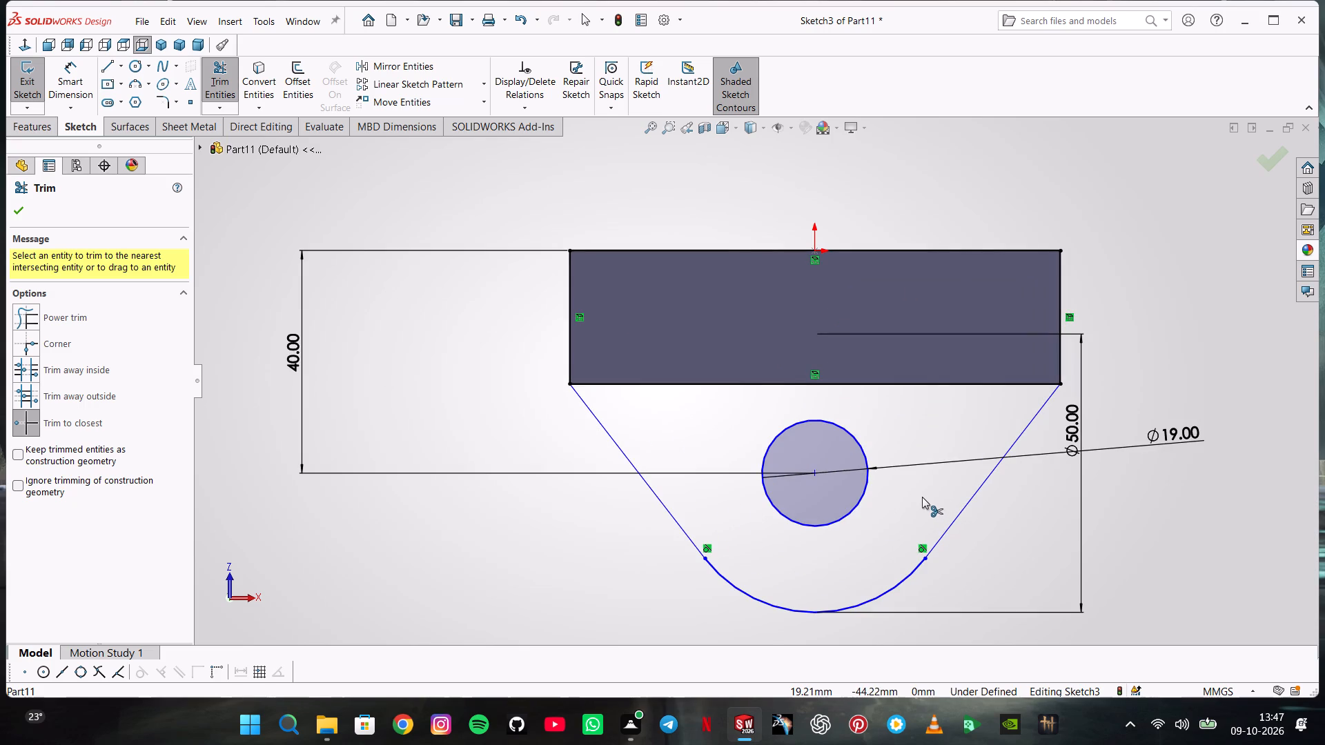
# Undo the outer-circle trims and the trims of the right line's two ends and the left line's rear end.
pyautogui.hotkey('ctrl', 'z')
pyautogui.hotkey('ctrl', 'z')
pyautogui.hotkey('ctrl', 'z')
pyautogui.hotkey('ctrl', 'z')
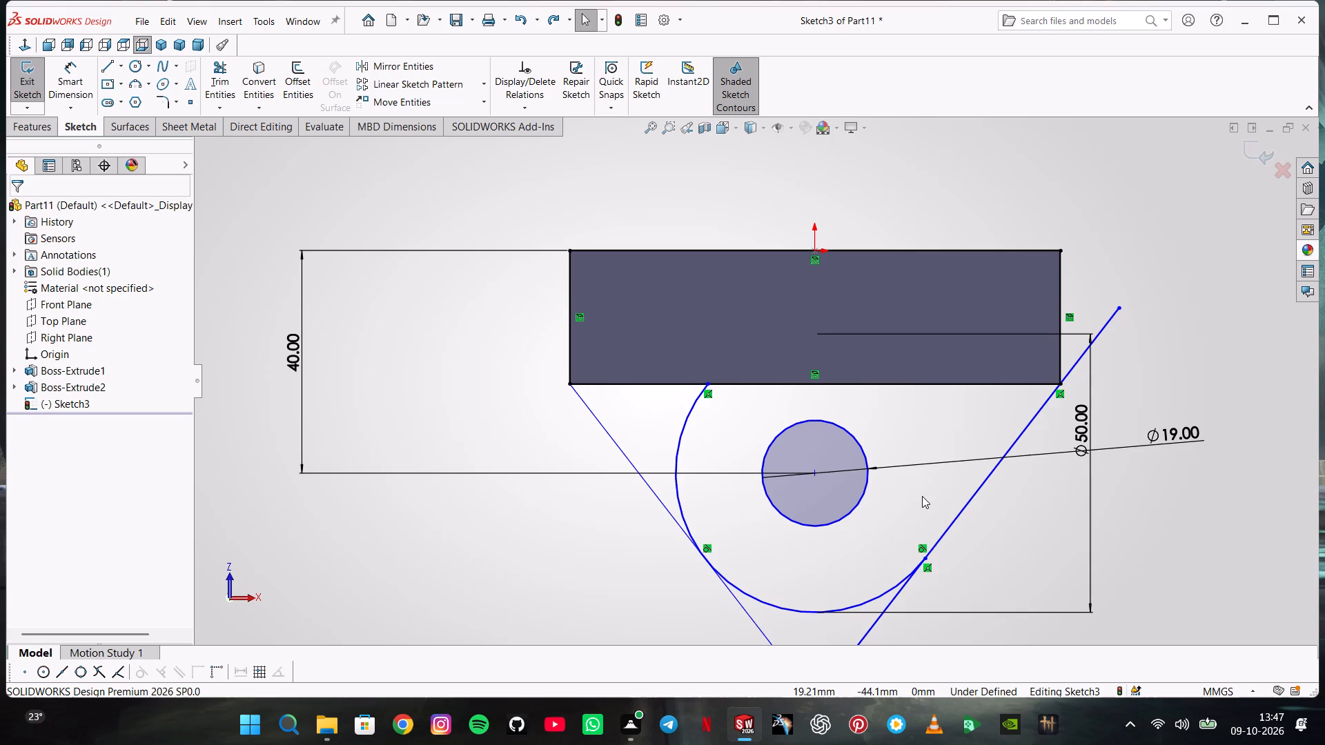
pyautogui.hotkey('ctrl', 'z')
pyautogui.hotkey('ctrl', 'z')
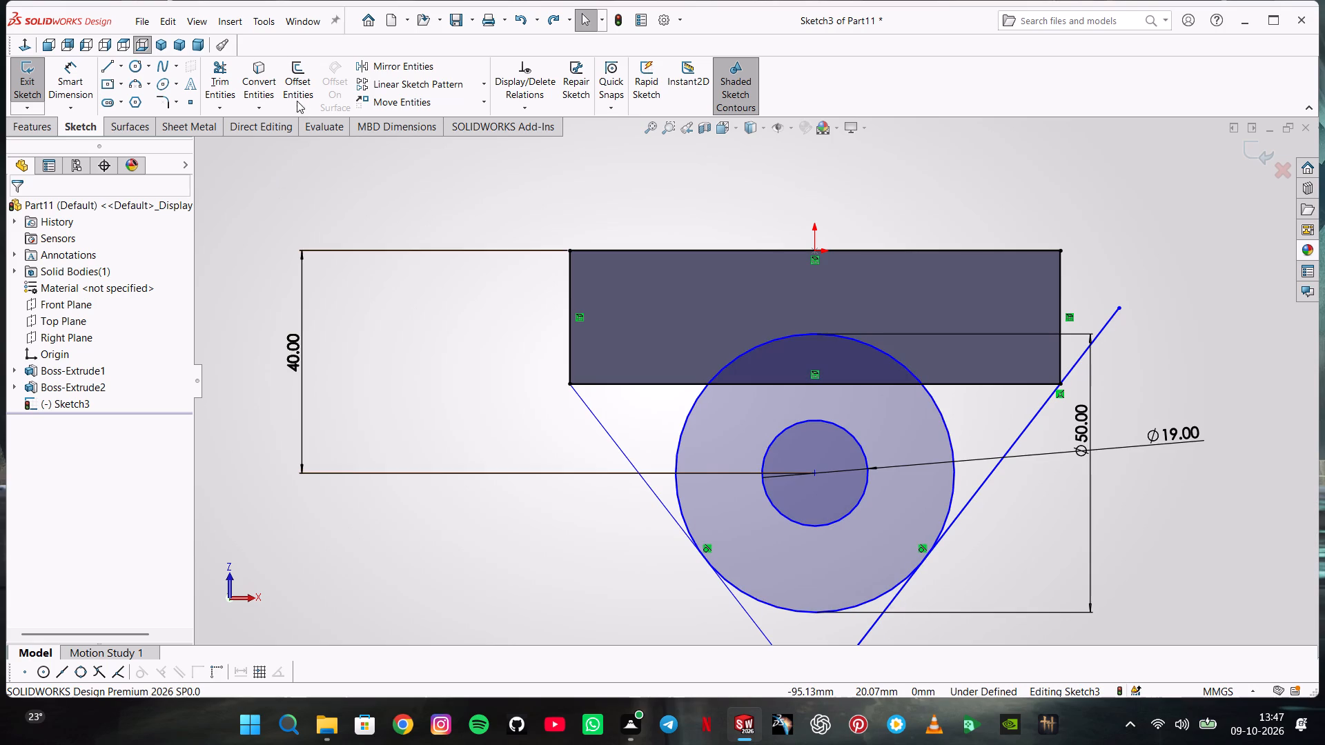
# Trim the right line's overhang at the rectangle corner and both lines' rear ends beyond the tangent points, keeping the outer circle whole.
pyautogui.click(226, 81)
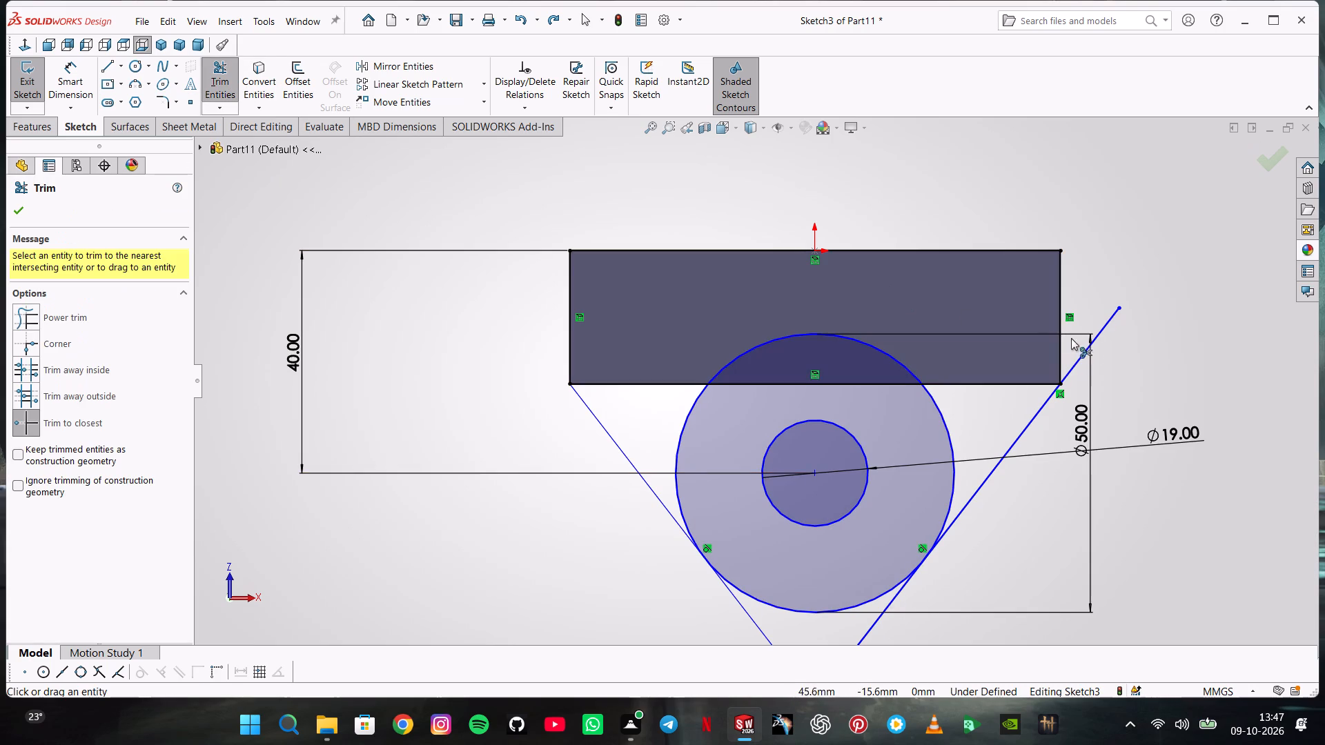
pyautogui.click(1086, 351)
pyautogui.click(879, 621)
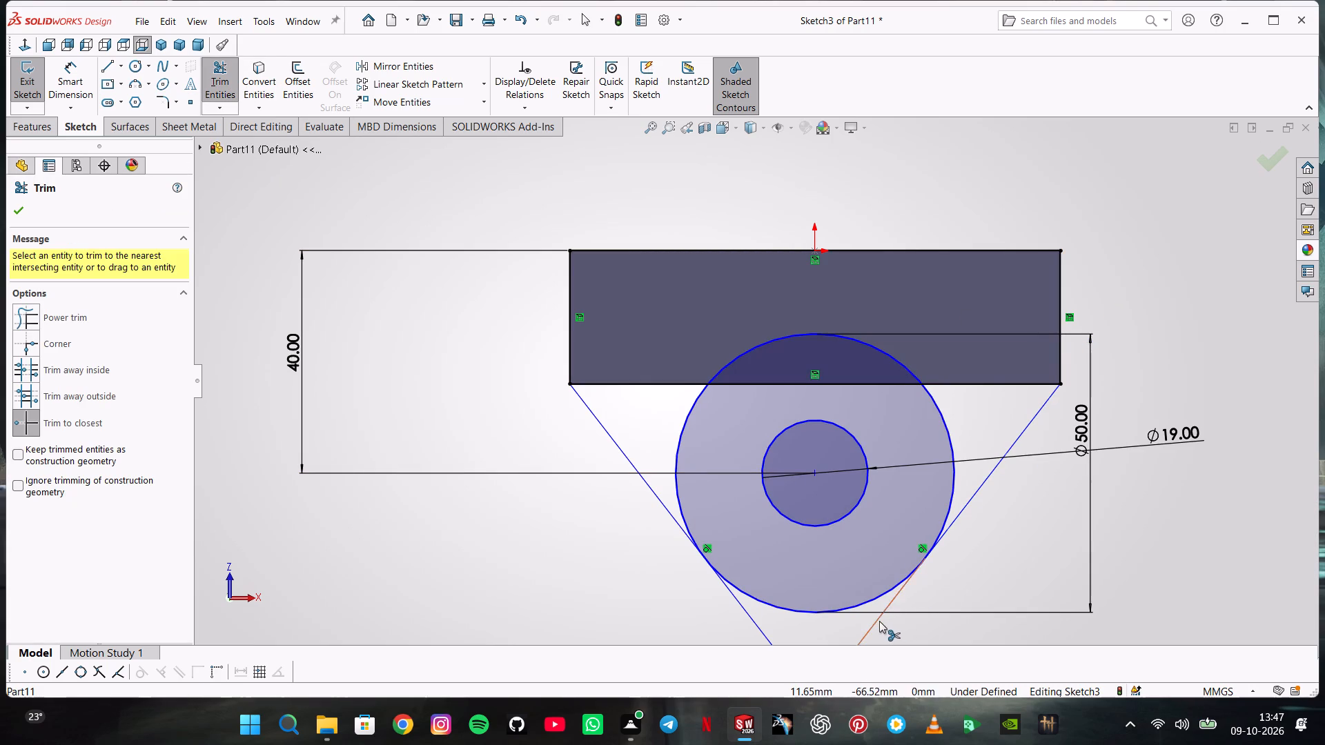
pyautogui.click(757, 625)
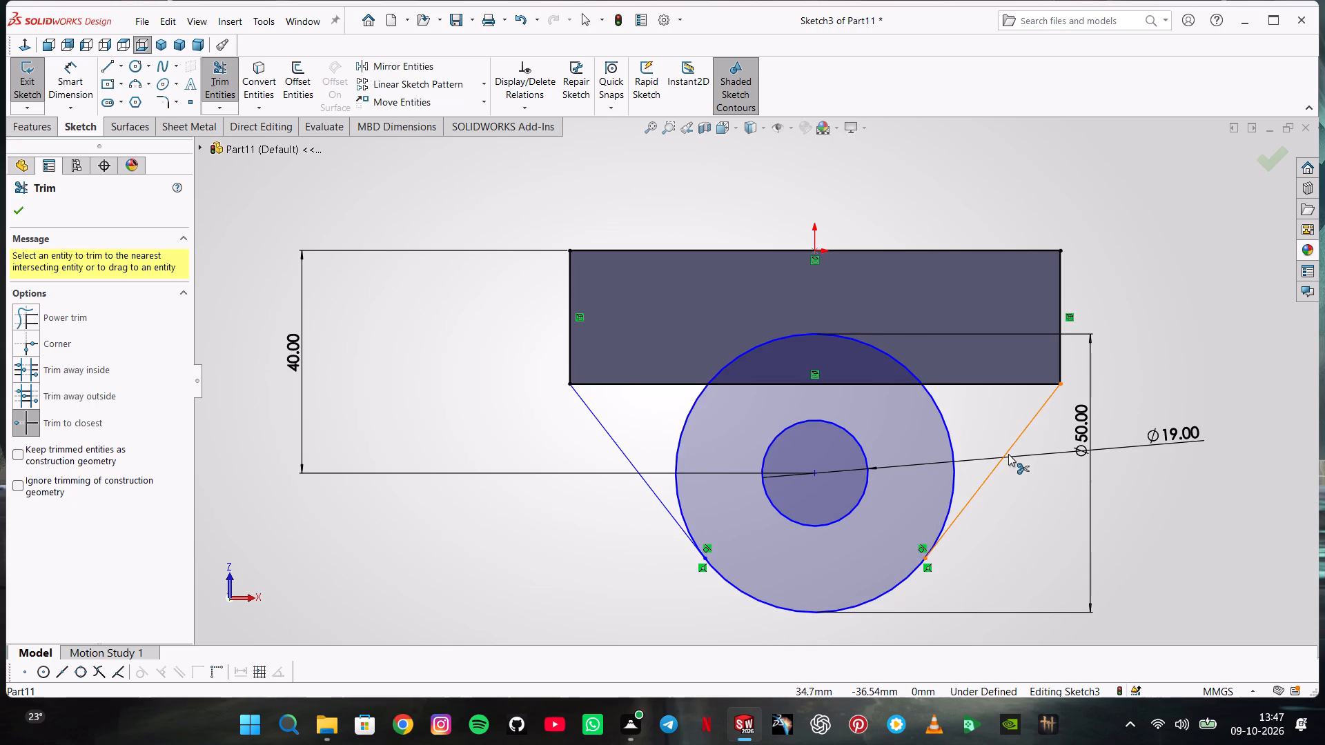
pyautogui.scroll(-4, 880, 549)
pyautogui.press('Escape')
pyautogui.press('Escape')
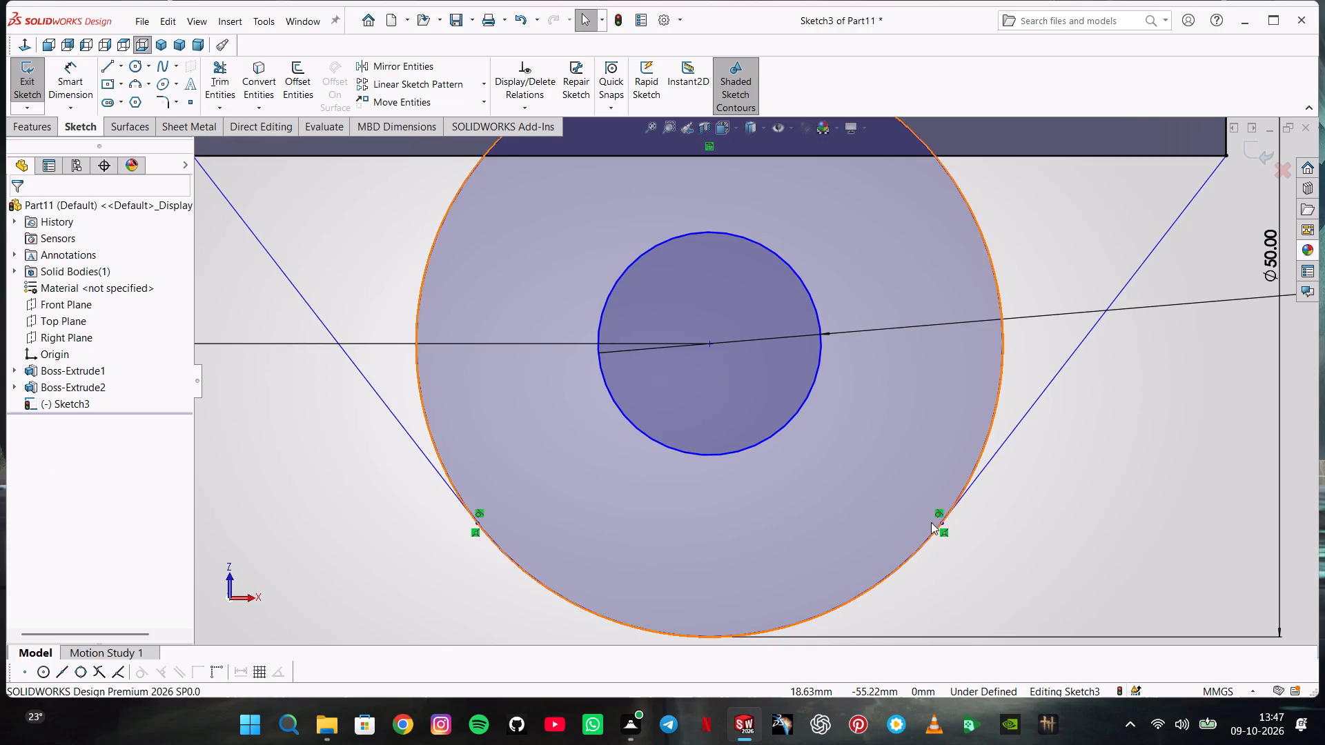
# Add a horizontal relation between the two tangent-line endpoints on the outer circle.
pyautogui.click(944, 523)
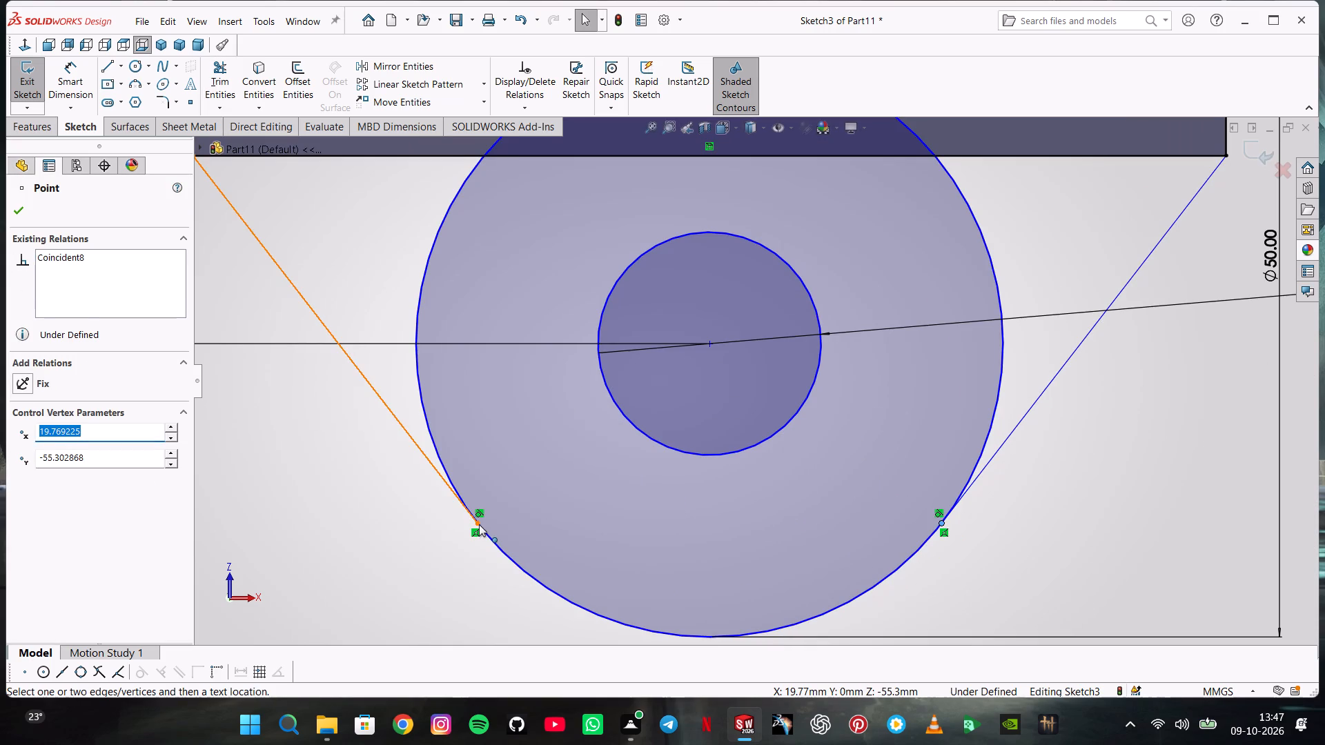
pyautogui.keyDown('ctrl'); pyautogui.click(479, 524); pyautogui.keyUp('ctrl')
pyautogui.click(527, 464)
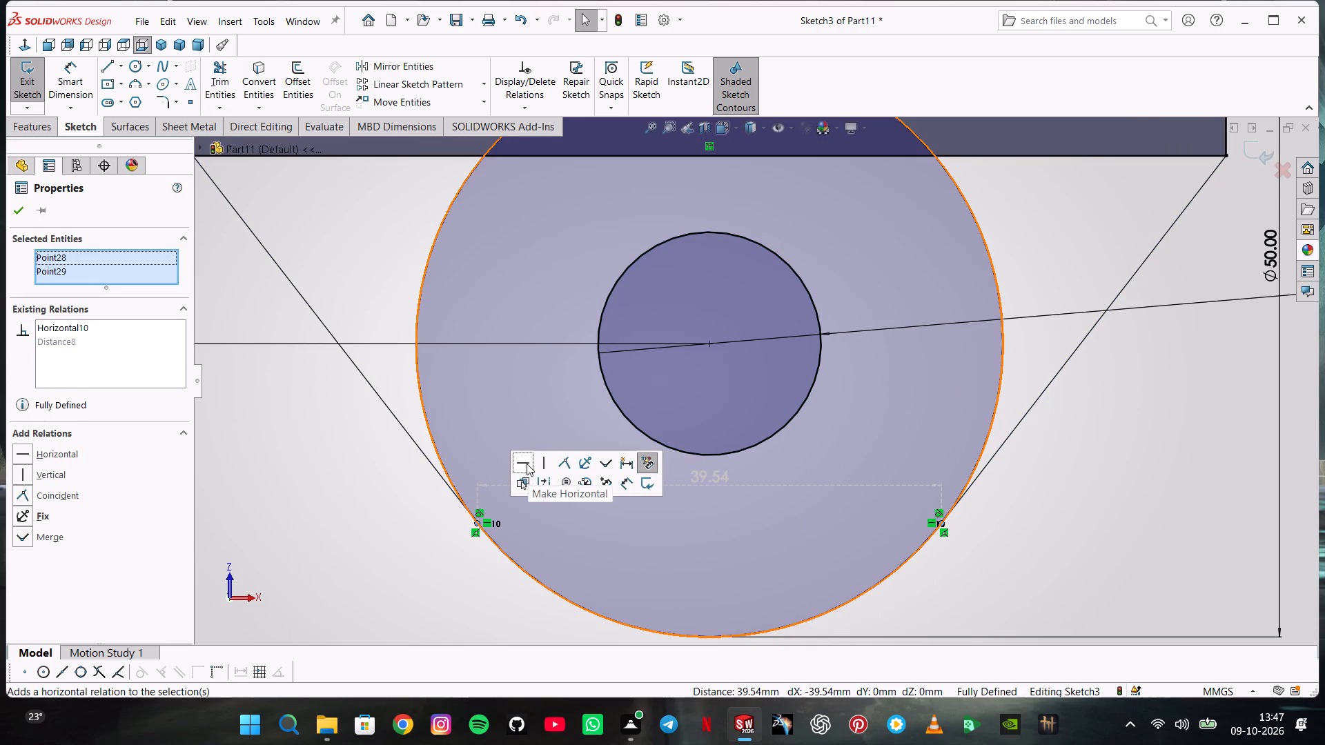
pyautogui.press('Escape')
pyautogui.press('Escape')
pyautogui.press('Escape')
# Trim the outer circle inside the rectangle and along both sides down to the tangent points, keeping its rear arc and the rectangle's rear edge.
pyautogui.scroll(4, 903, 410)
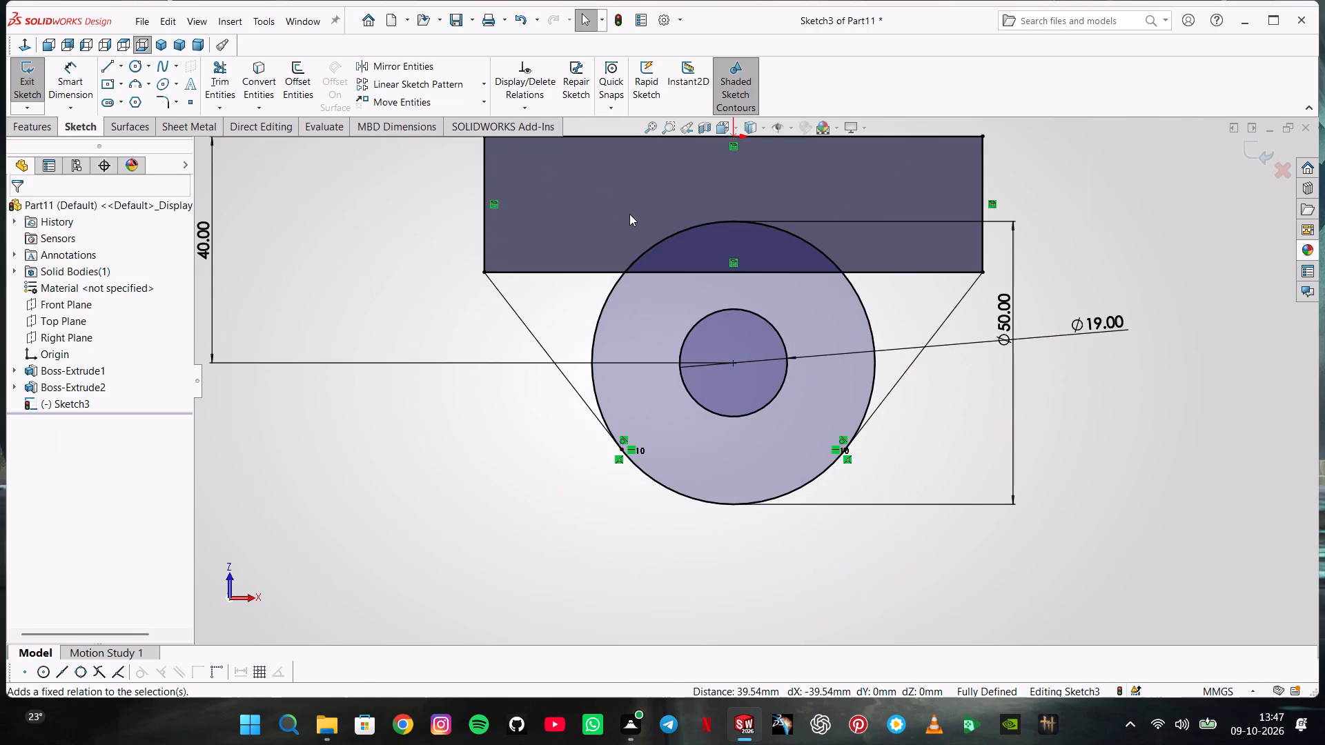
pyautogui.click(213, 70)
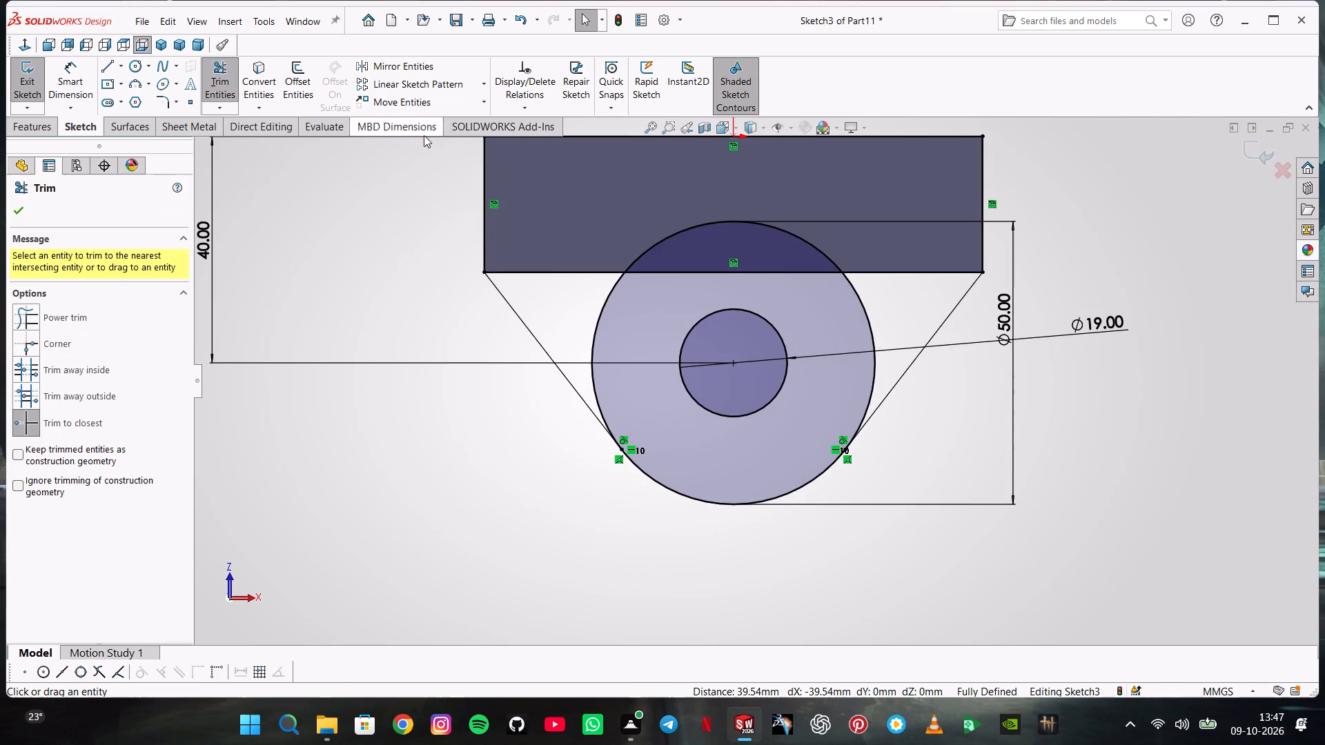
pyautogui.click(699, 223)
pyautogui.click(857, 295)
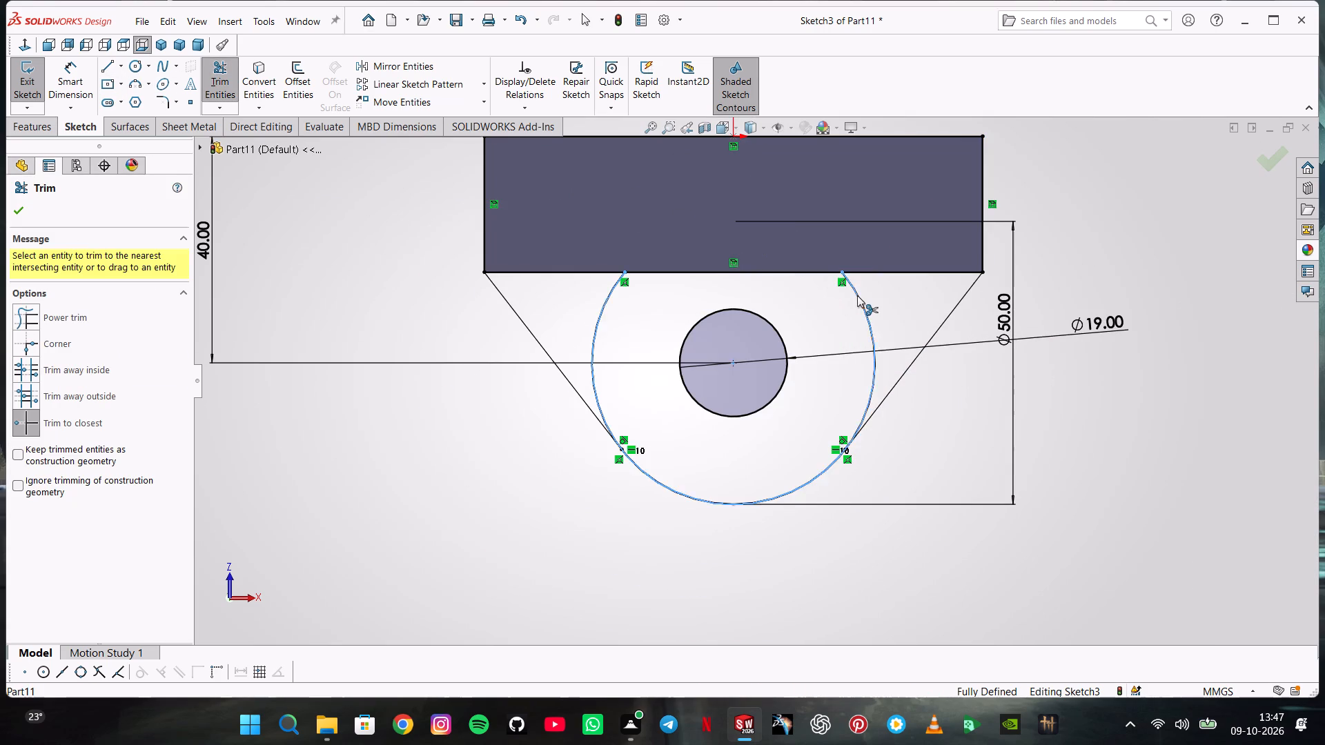
pyautogui.click(602, 299)
pyautogui.click(607, 299)
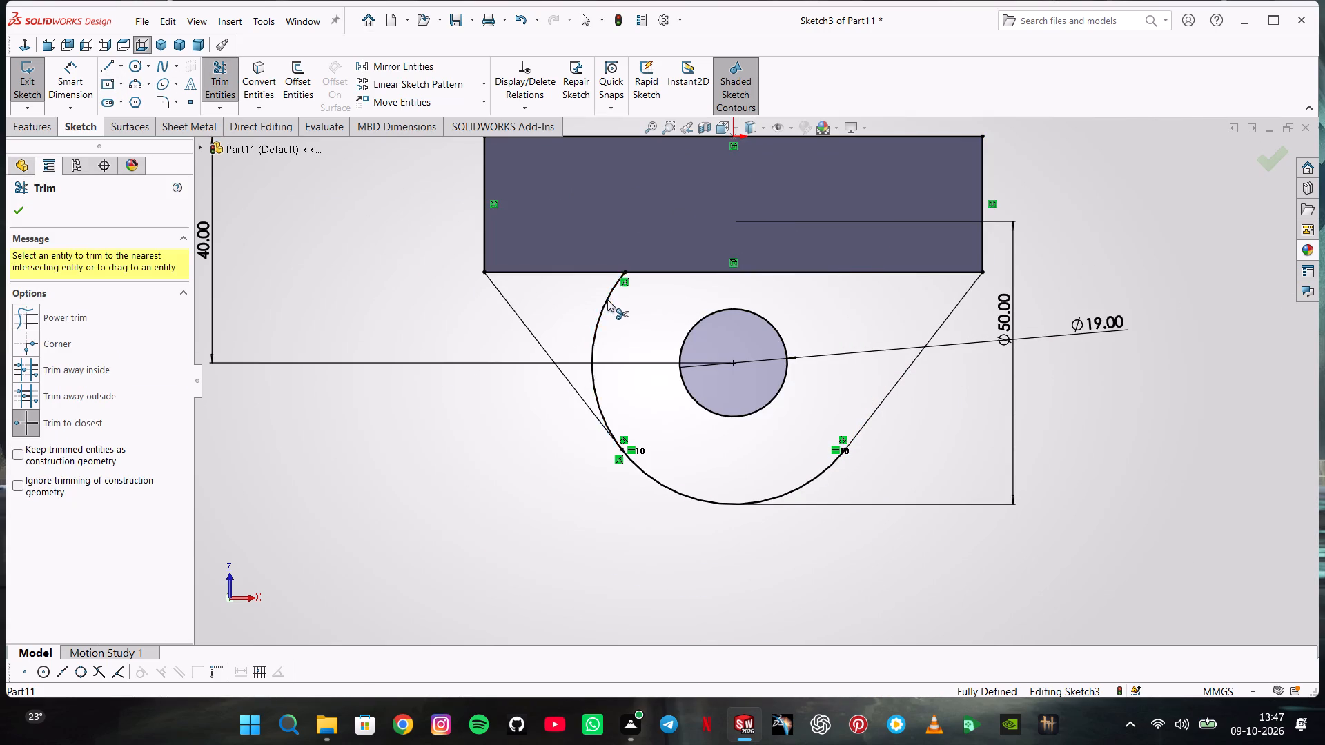
pyautogui.click(605, 272)
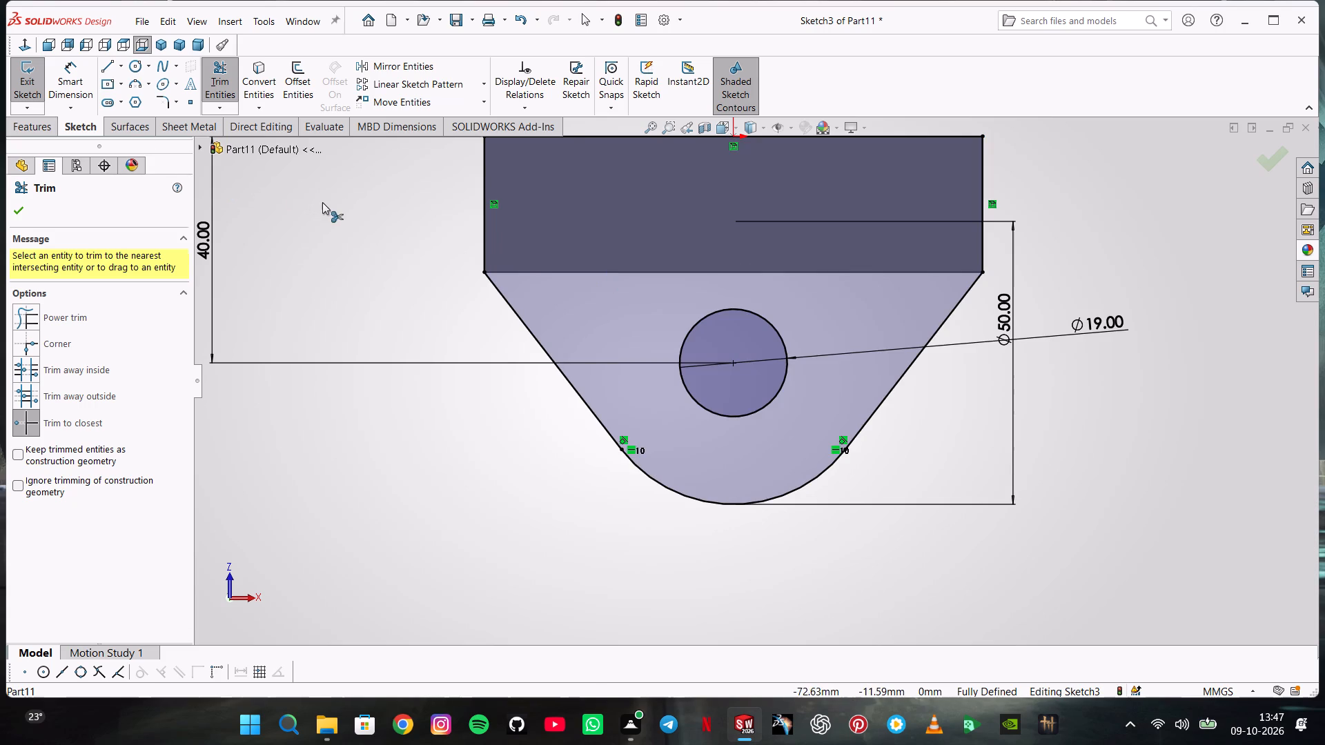
pyautogui.hotkey('ctrl', 'z')
# Extrude the lug region around the hole 12 mm blind in the reversed direction, merged with the plate.
pyautogui.click(38, 123)
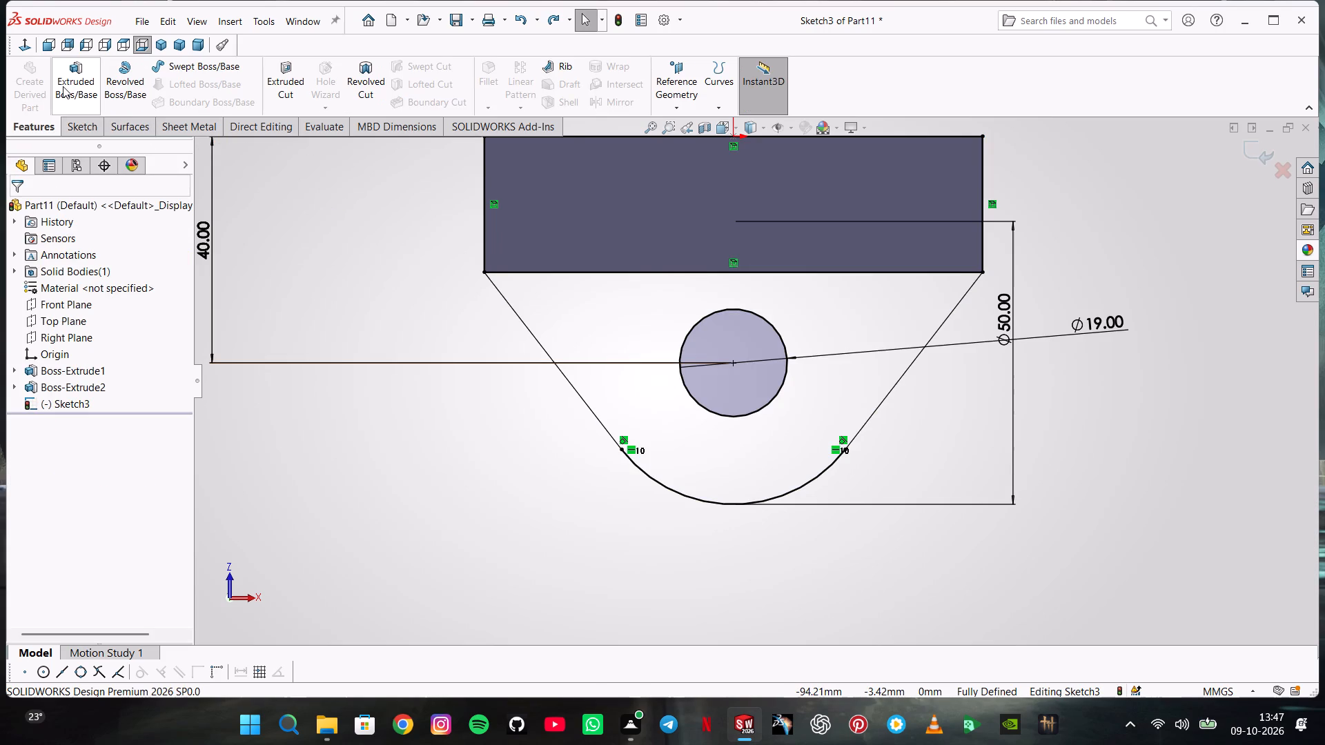
pyautogui.click(63, 86)
pyautogui.click(917, 426)
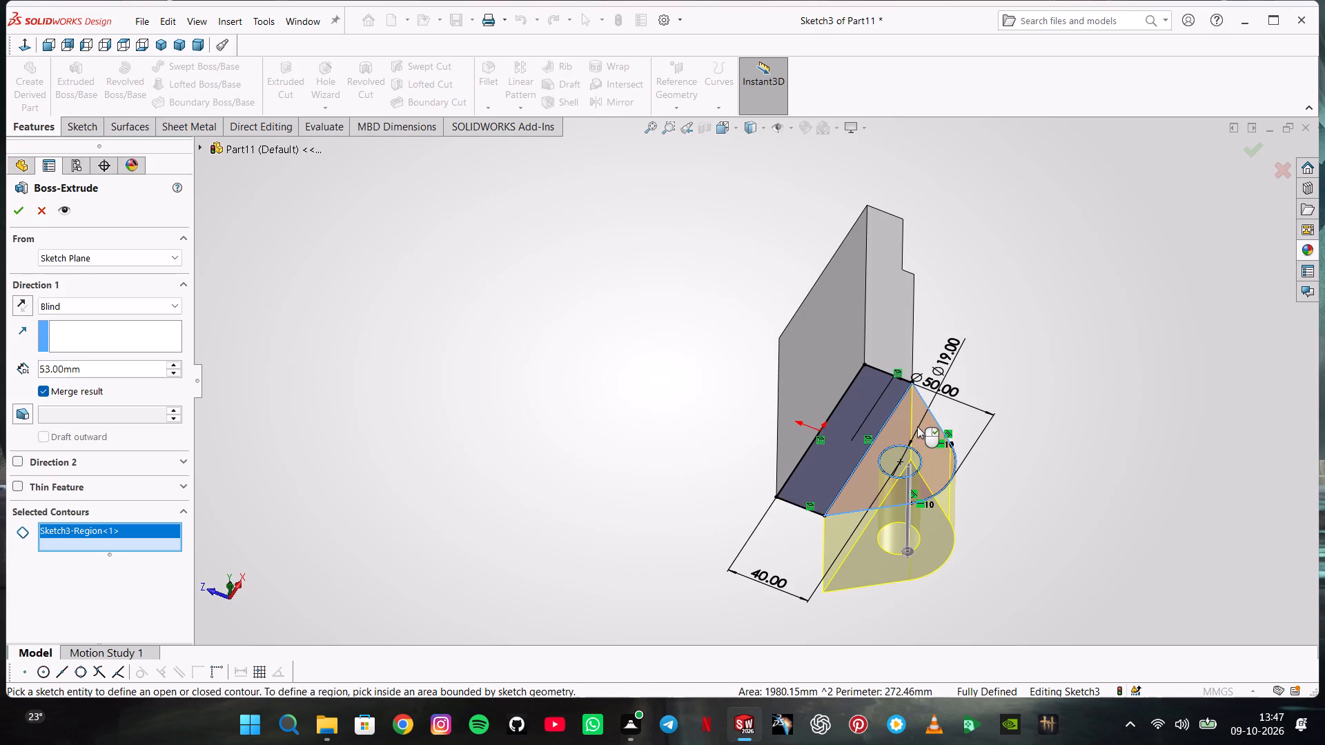
pyautogui.click(16, 299)
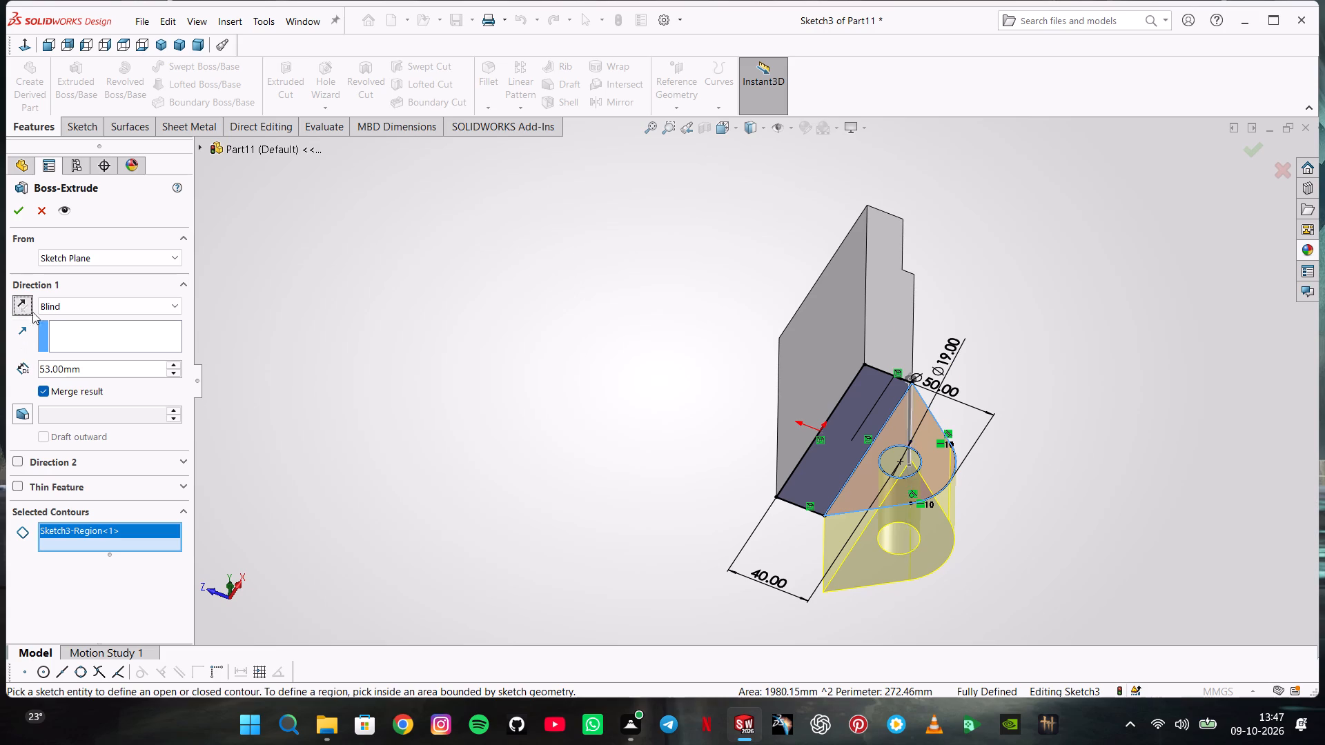
pyautogui.doubleClick(115, 373)
pyautogui.write('10')
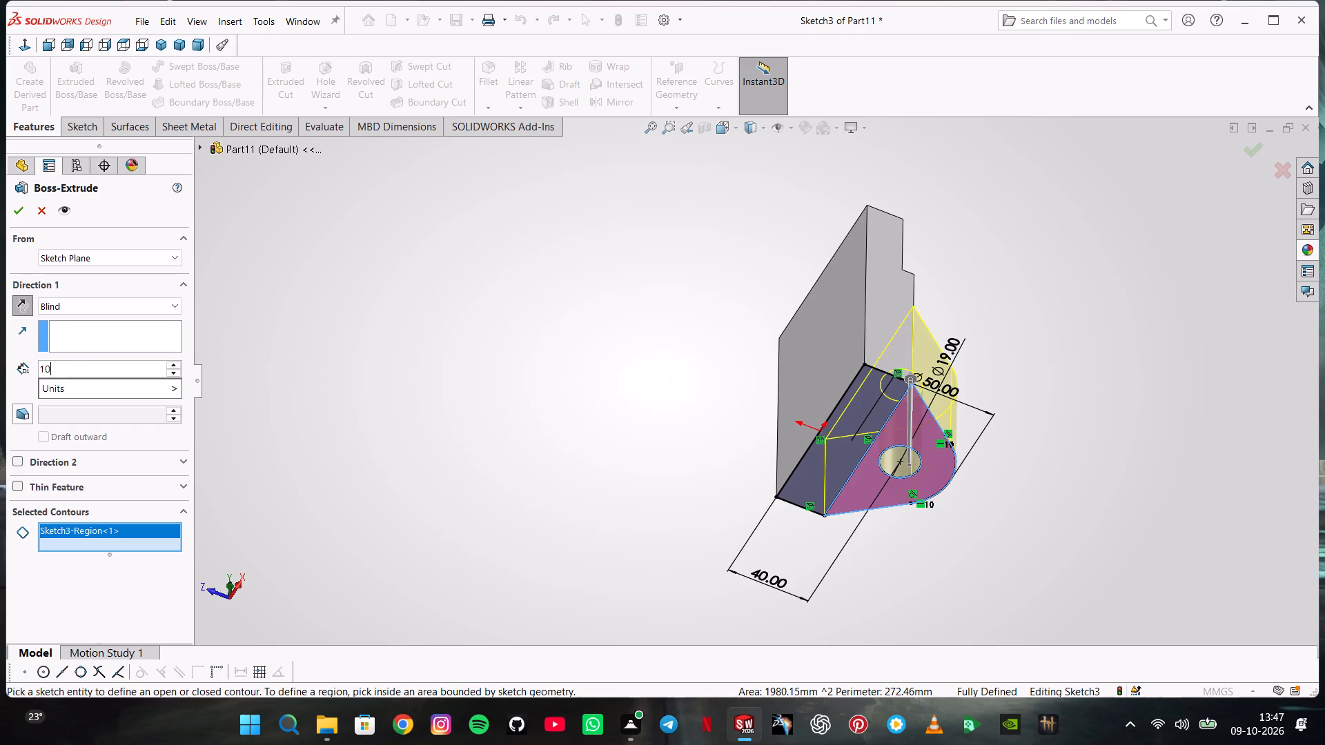
pyautogui.press('Return')
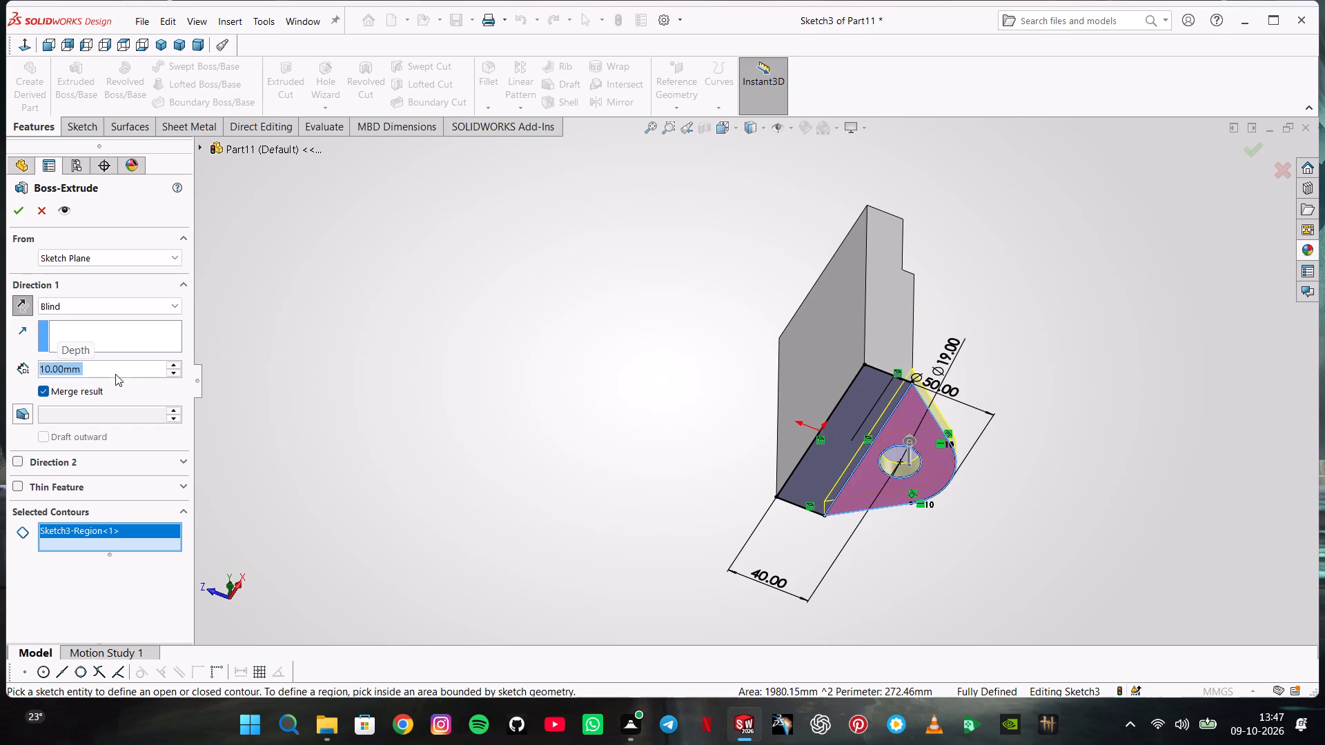
pyautogui.press('BackSpace')
pyautogui.press('BackSpace')
pyautogui.write('12')
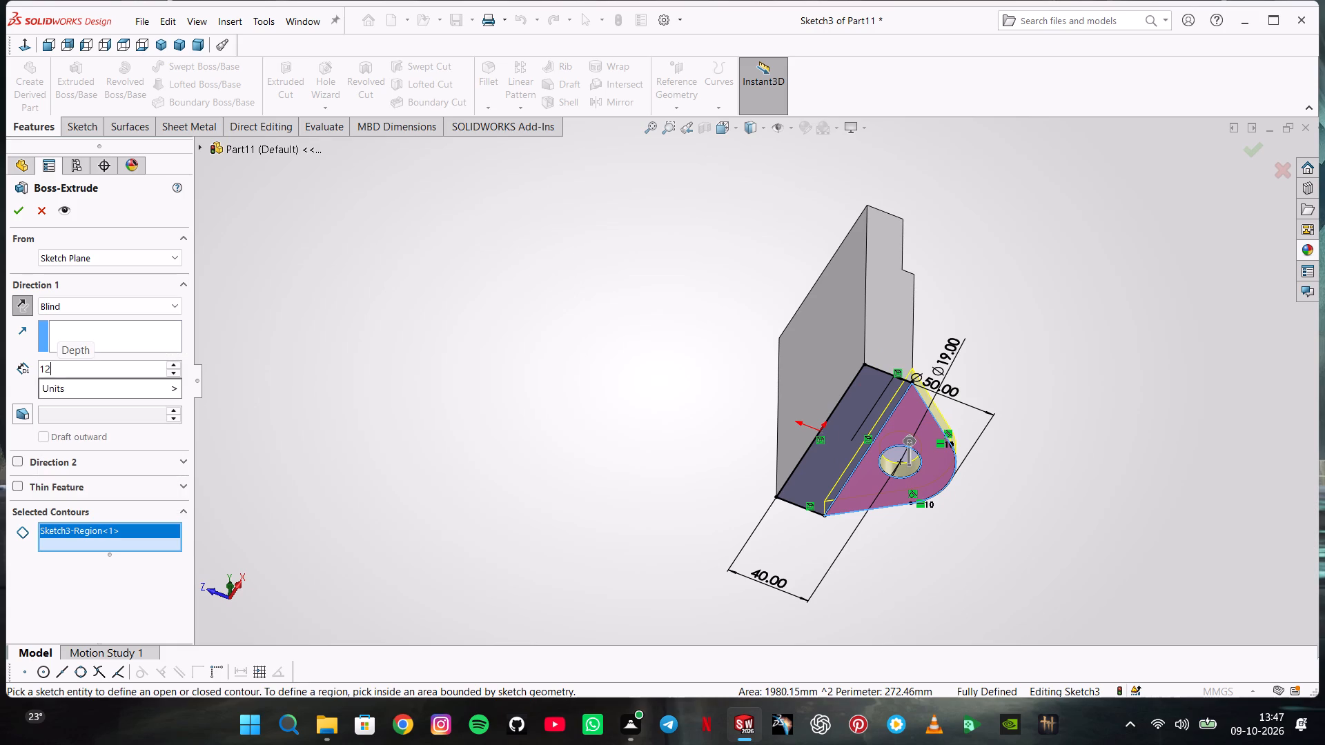
pyautogui.press('Return')
pyautogui.press('Return')
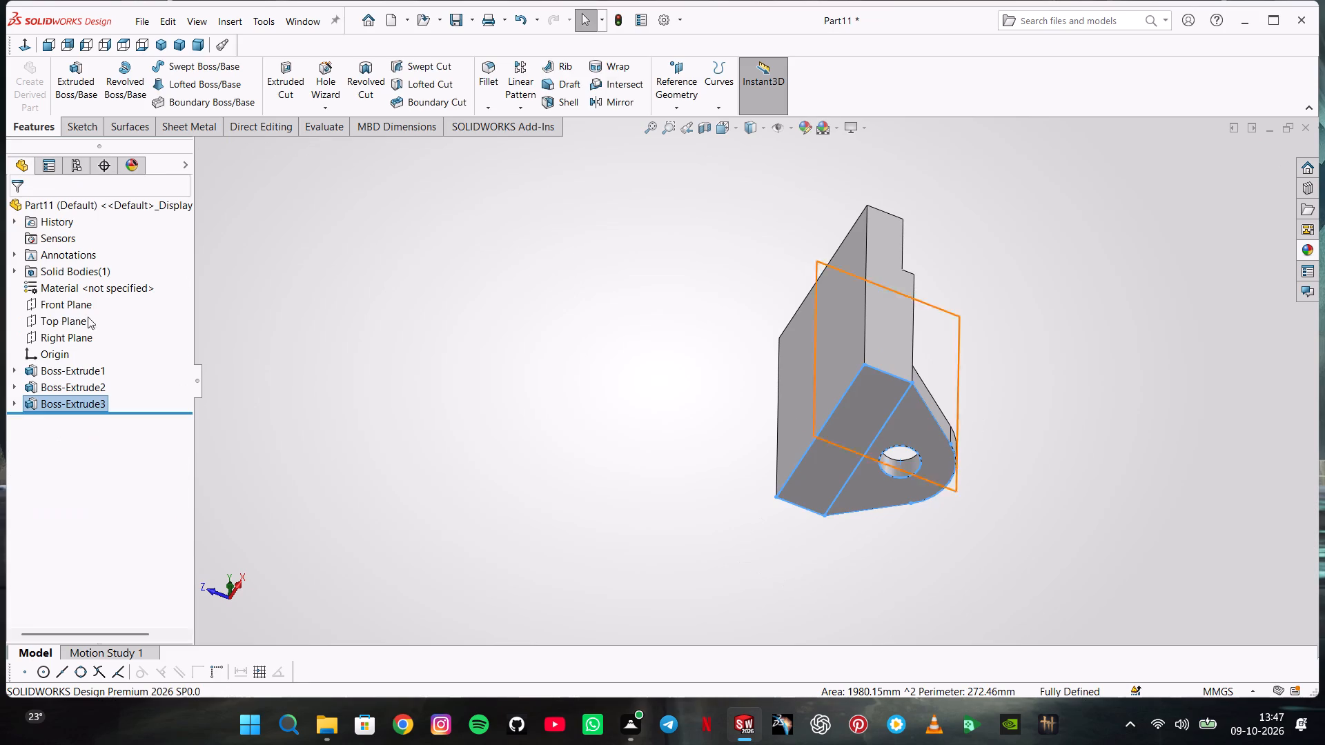
pyautogui.click(1034, 344)
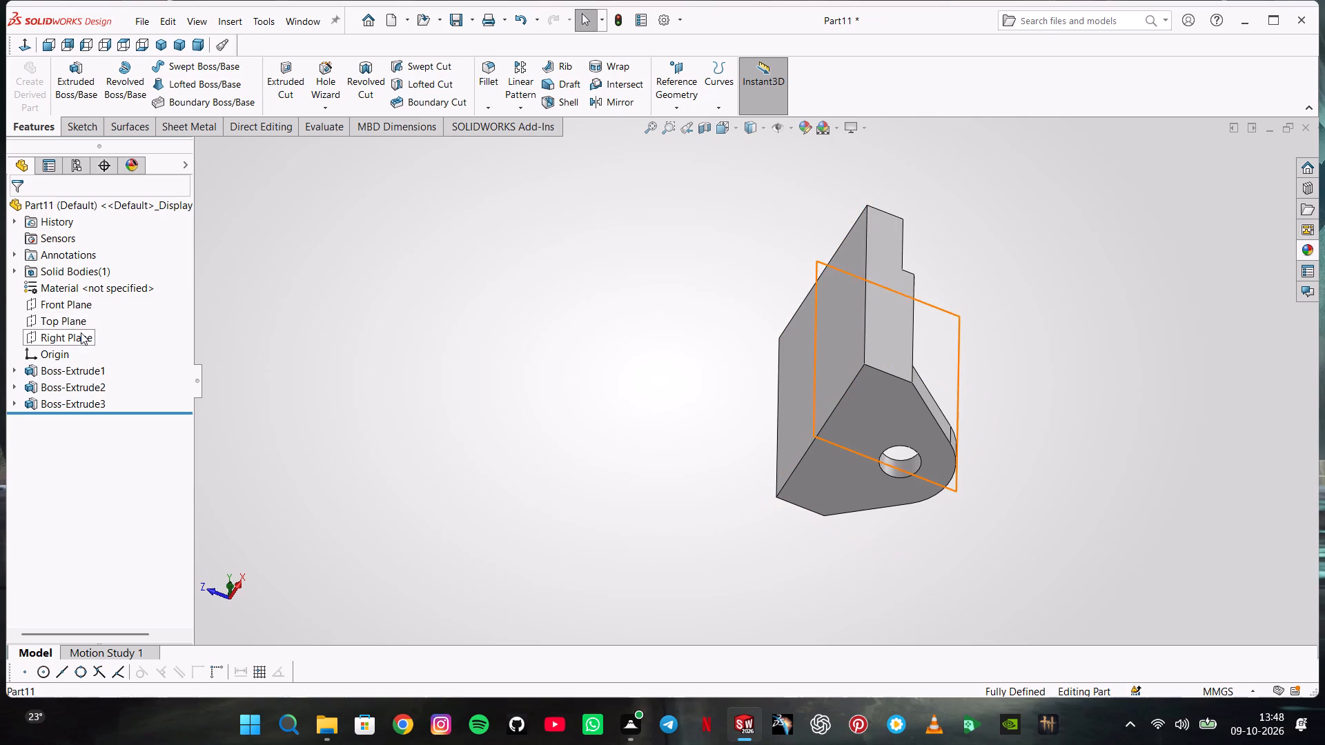
# Start a sketch on the Right Plane and draw a slanted line about 94 mm long from the part's bottom edge up past the front face.
pyautogui.click(81, 332)
pyautogui.click(96, 317)
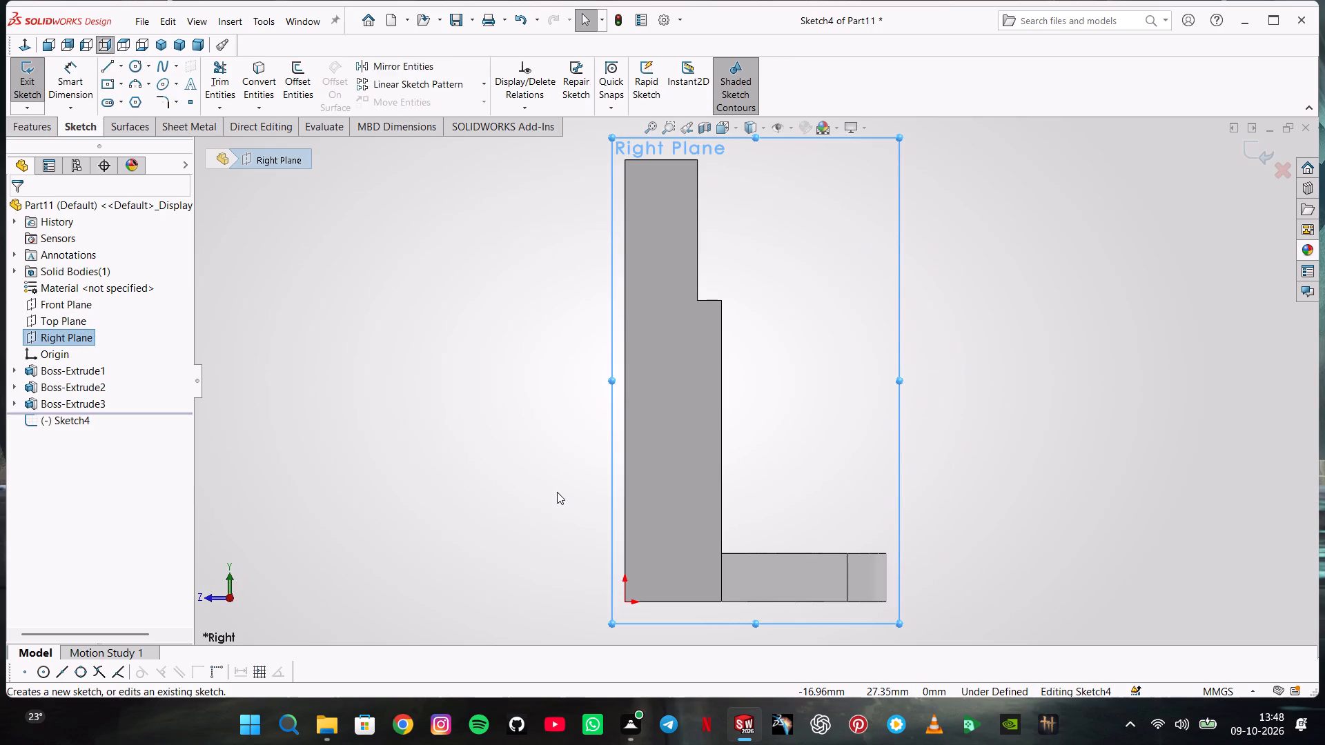
pyautogui.click(110, 68)
pyautogui.click(698, 600)
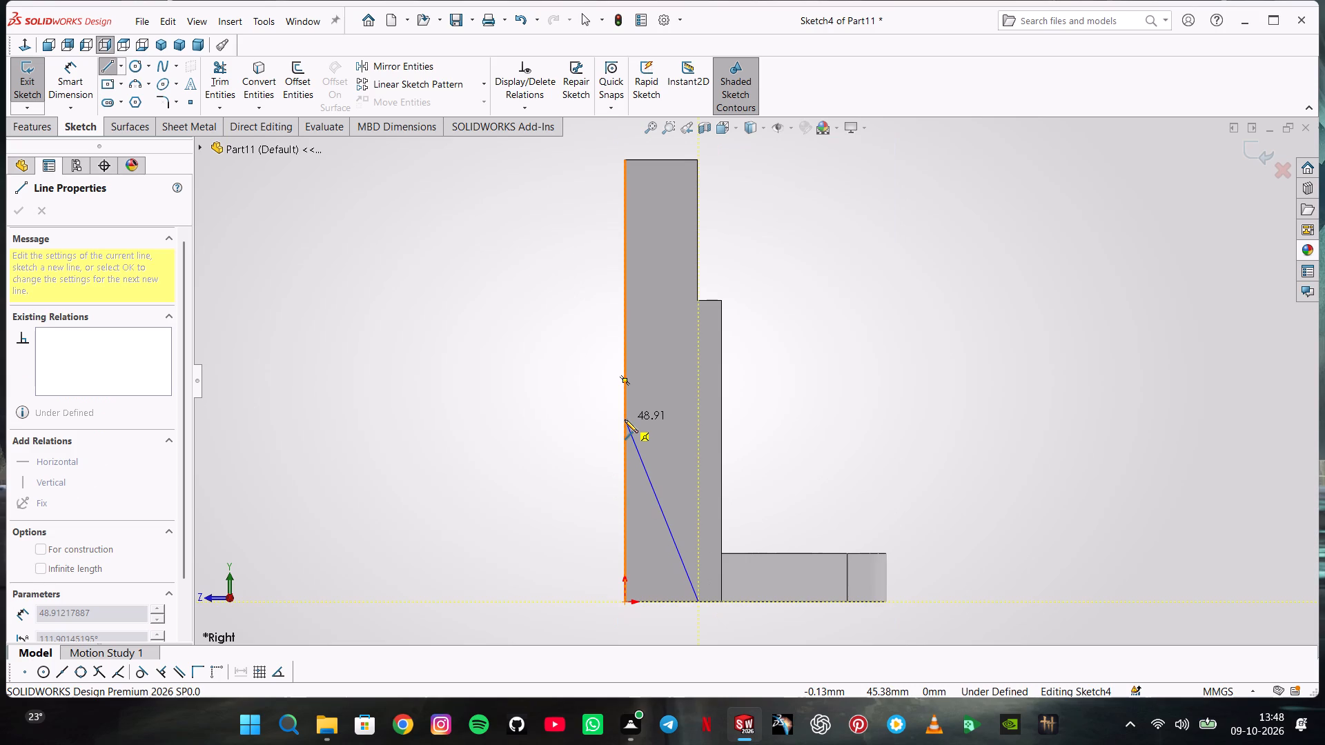
pyautogui.click(529, 266)
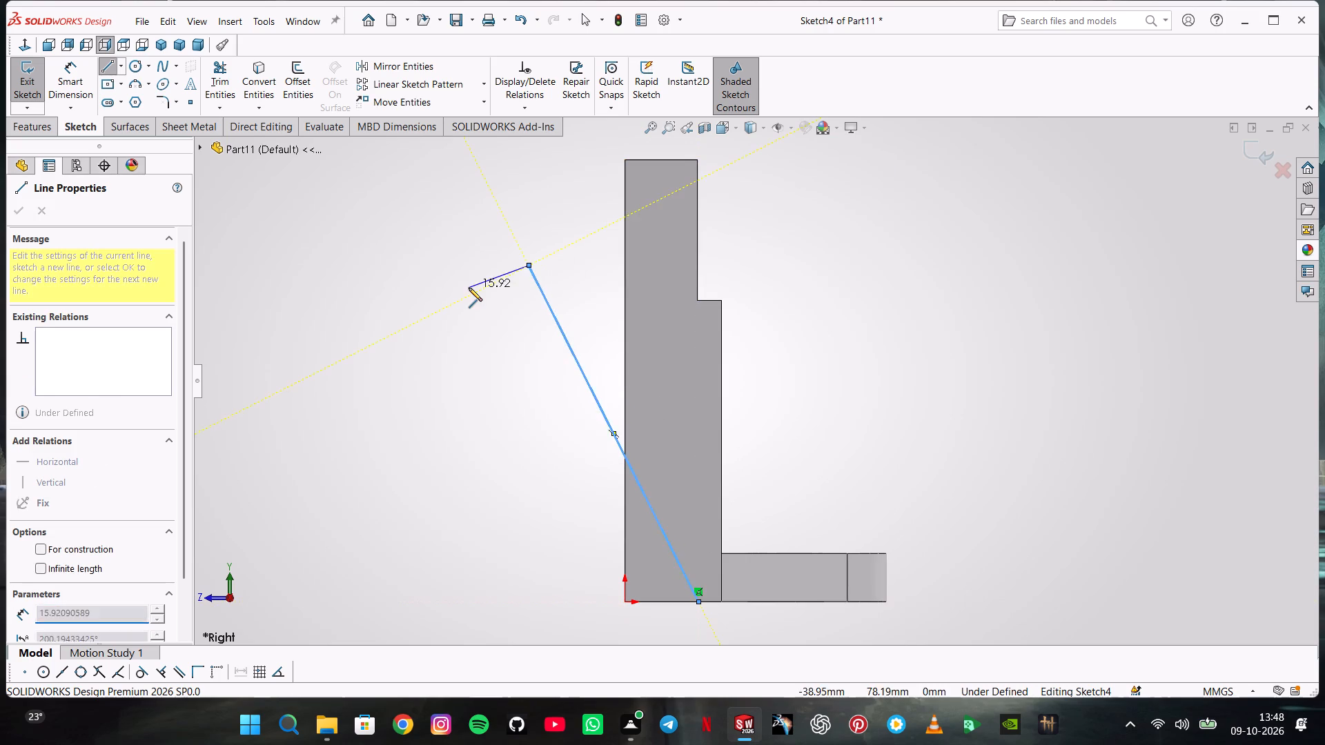
pyautogui.doubleClick(469, 288)
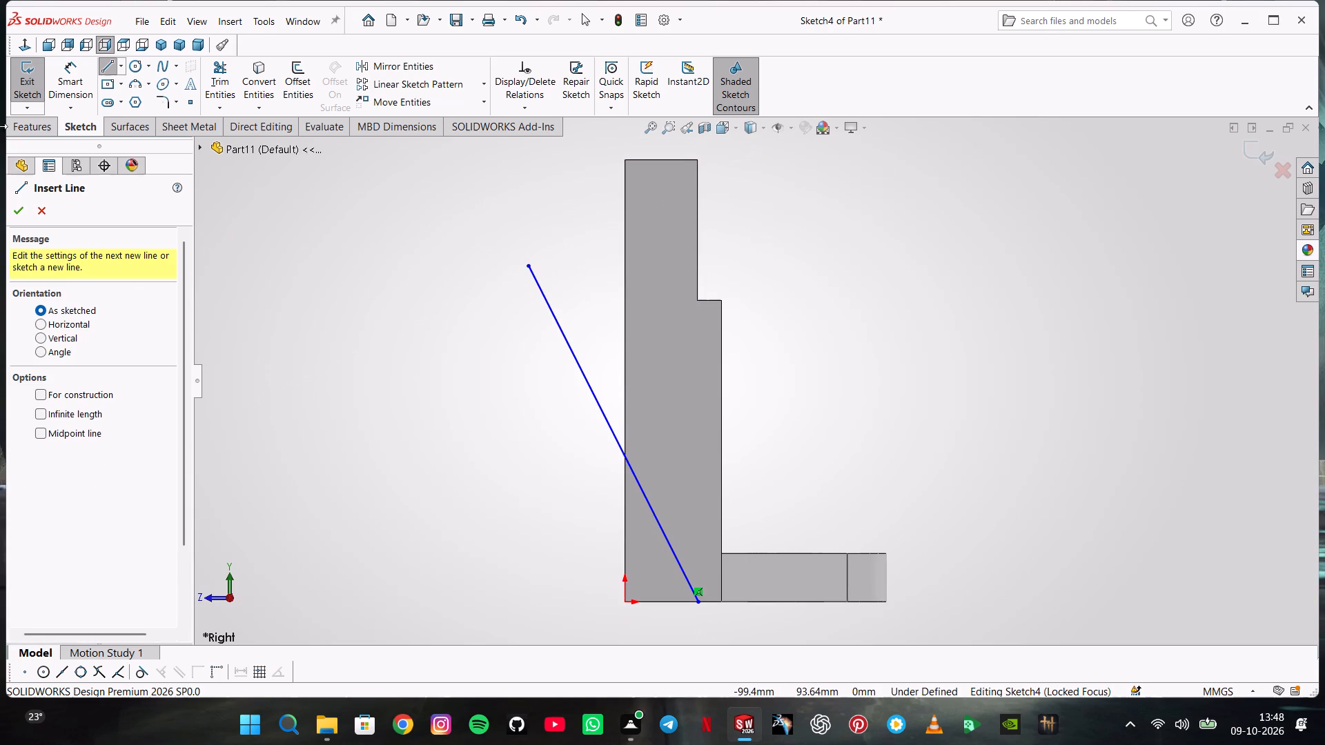
# Dimension the slanted line at 25° to the plate's vertical front edge and close the sketch.
pyautogui.click(59, 72)
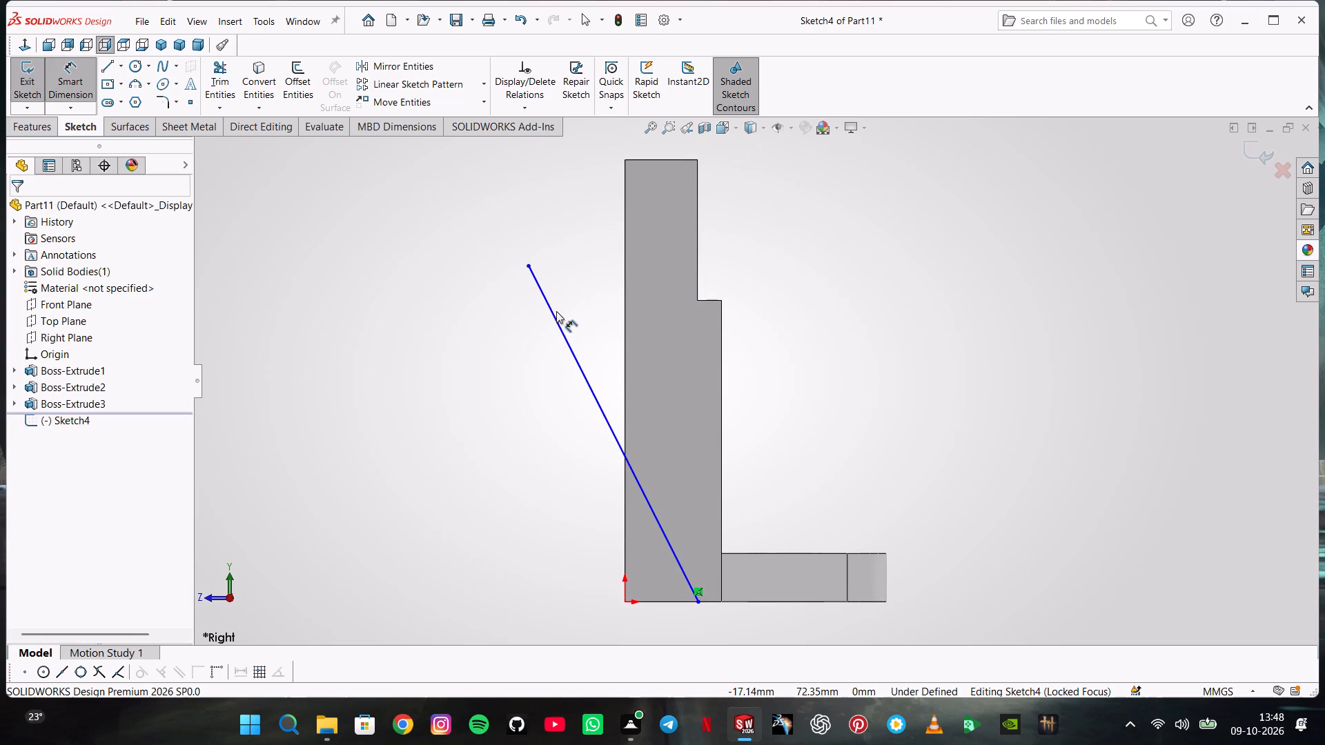
pyautogui.click(556, 311)
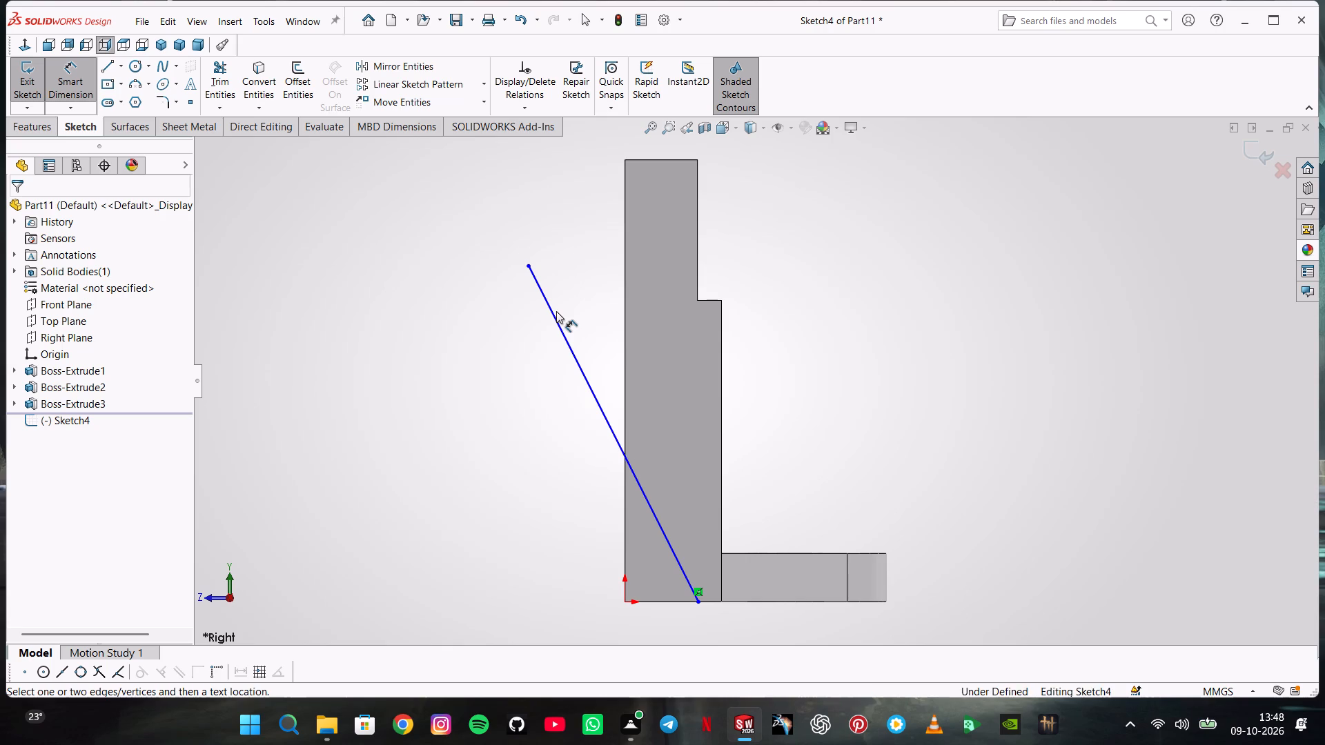
pyautogui.click(567, 341)
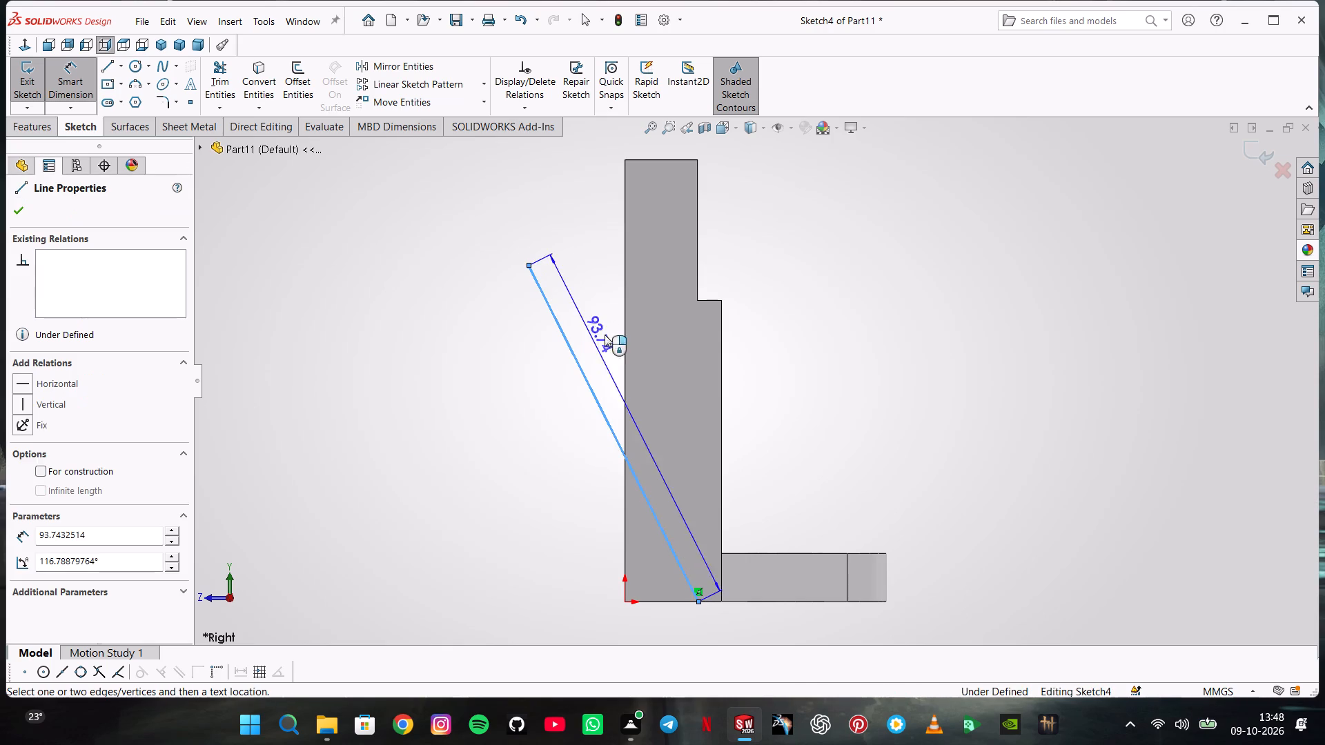
pyautogui.click(627, 327)
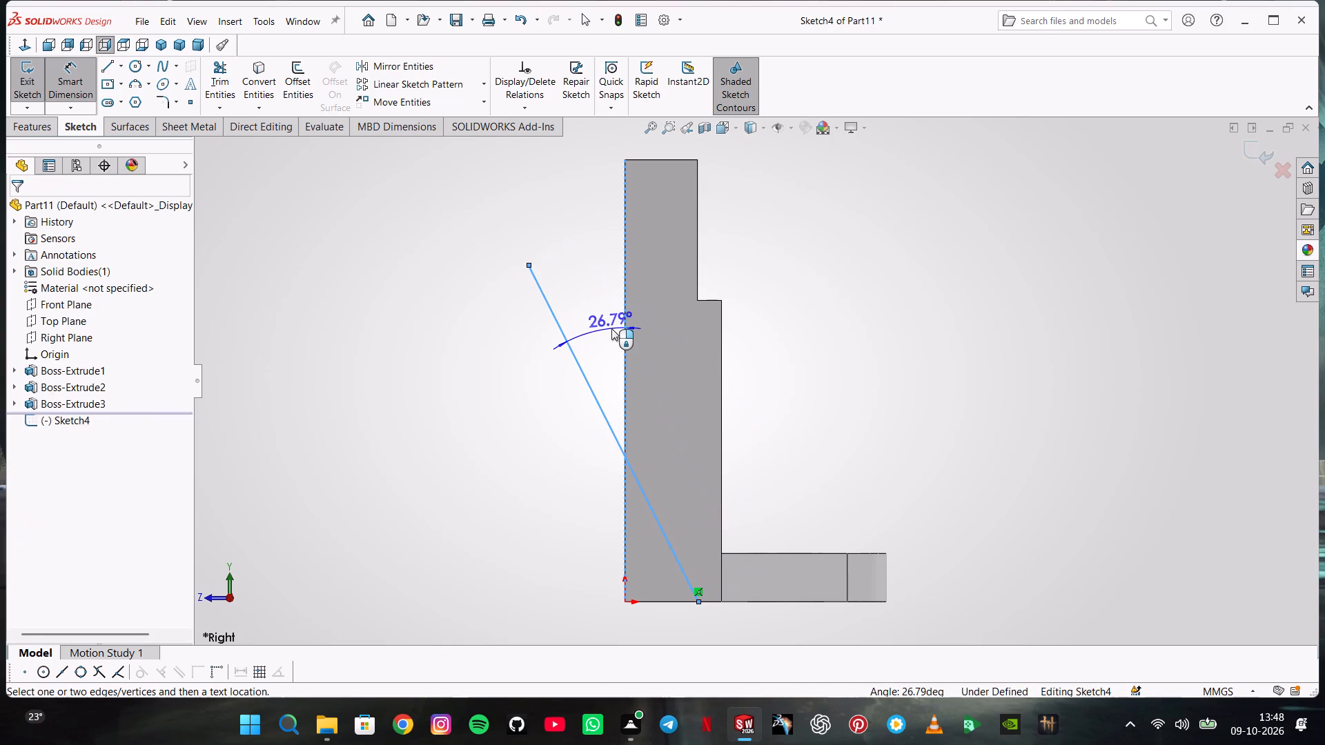
pyautogui.click(611, 328)
pyautogui.write('25')
pyautogui.press('Return')
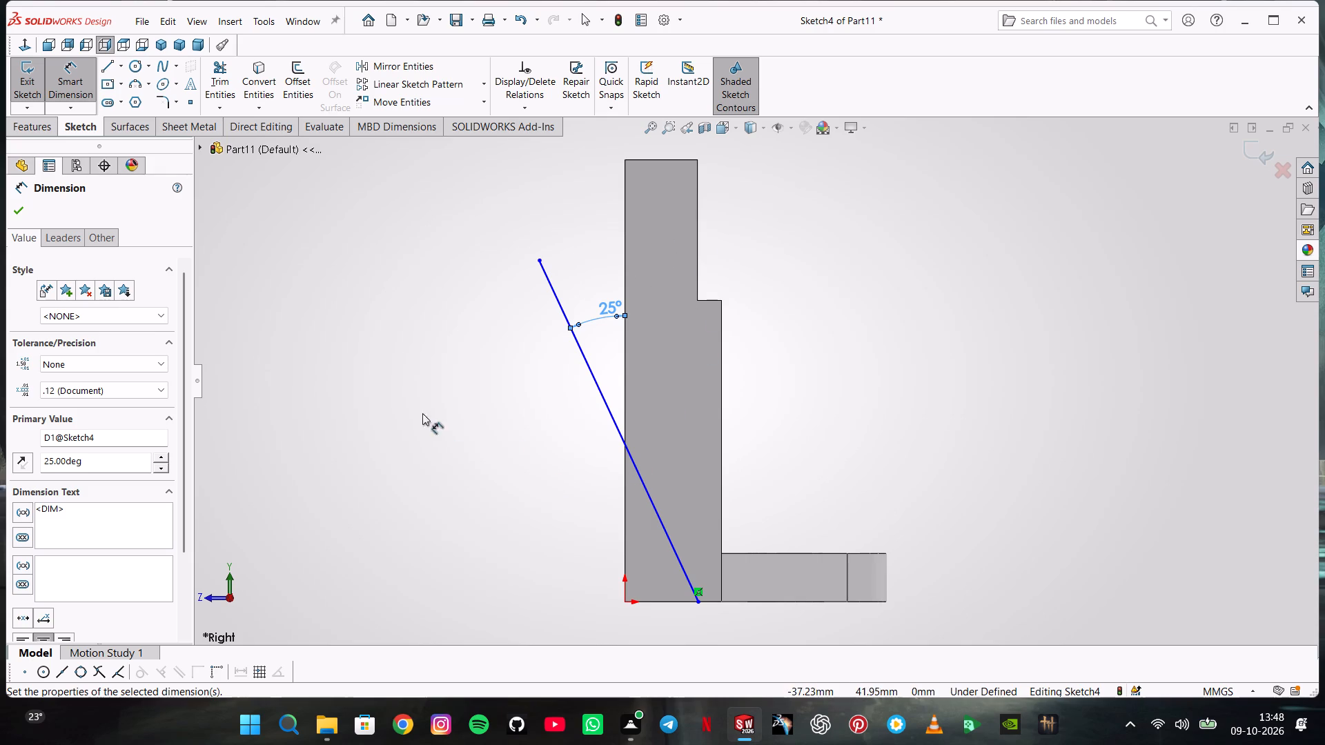
pyautogui.click(30, 92)
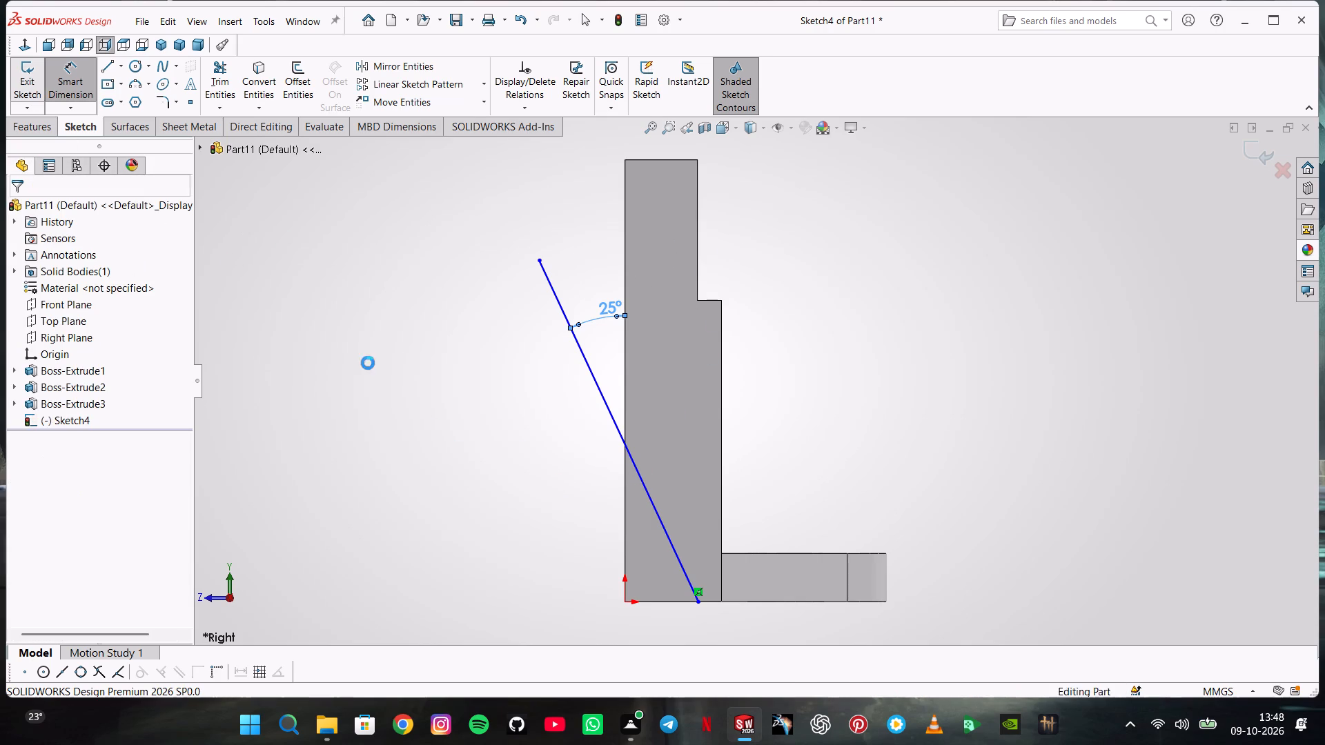
# Reopen the slanted line's sketch, convert the line to construction geometry, and close the sketch.
pyautogui.rightClick(553, 296)
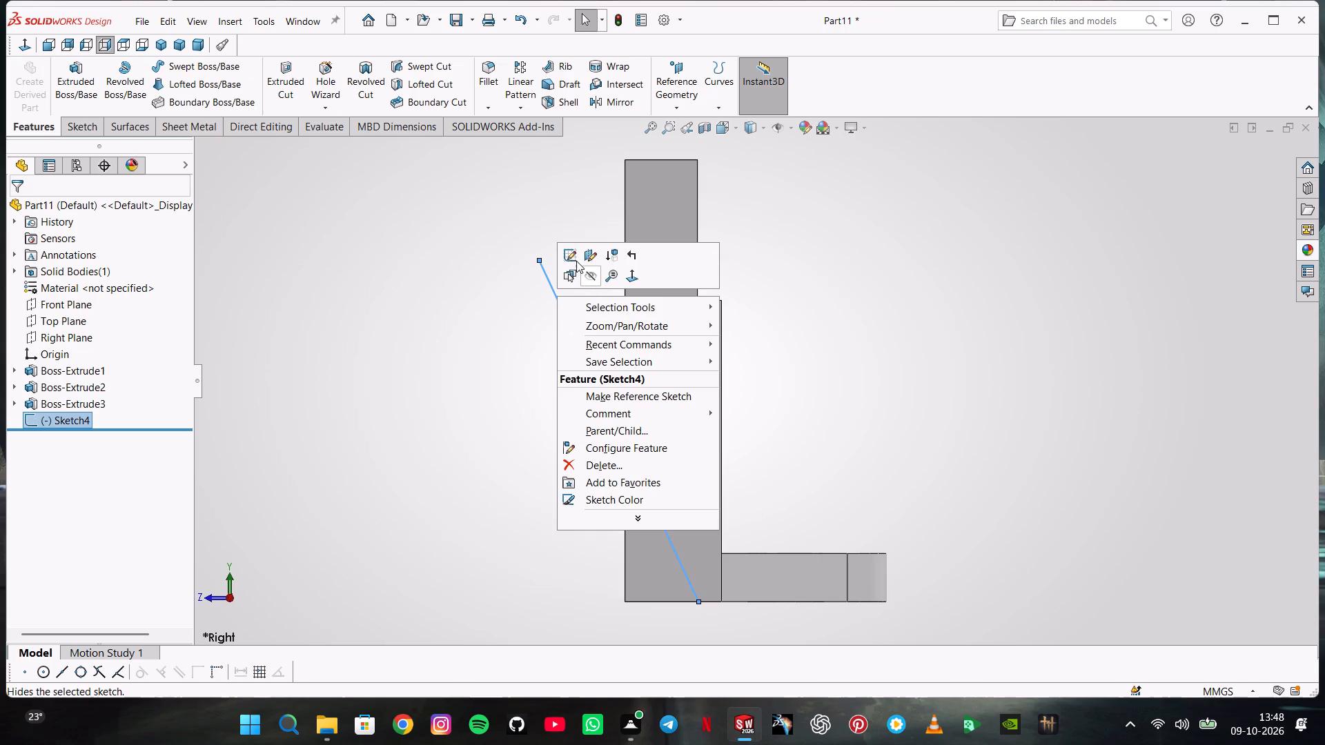
pyautogui.click(571, 256)
pyautogui.rightClick(593, 290)
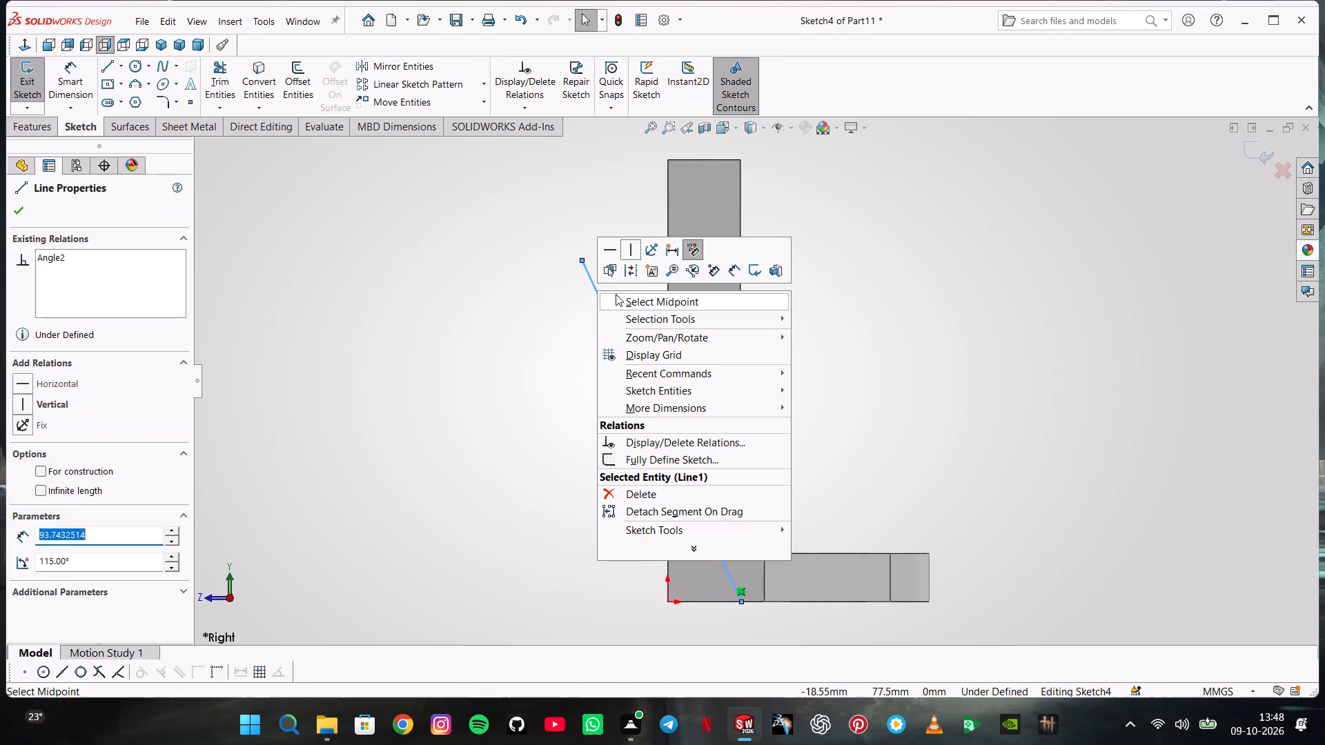
pyautogui.click(629, 275)
pyautogui.click(530, 361)
pyautogui.press('Escape')
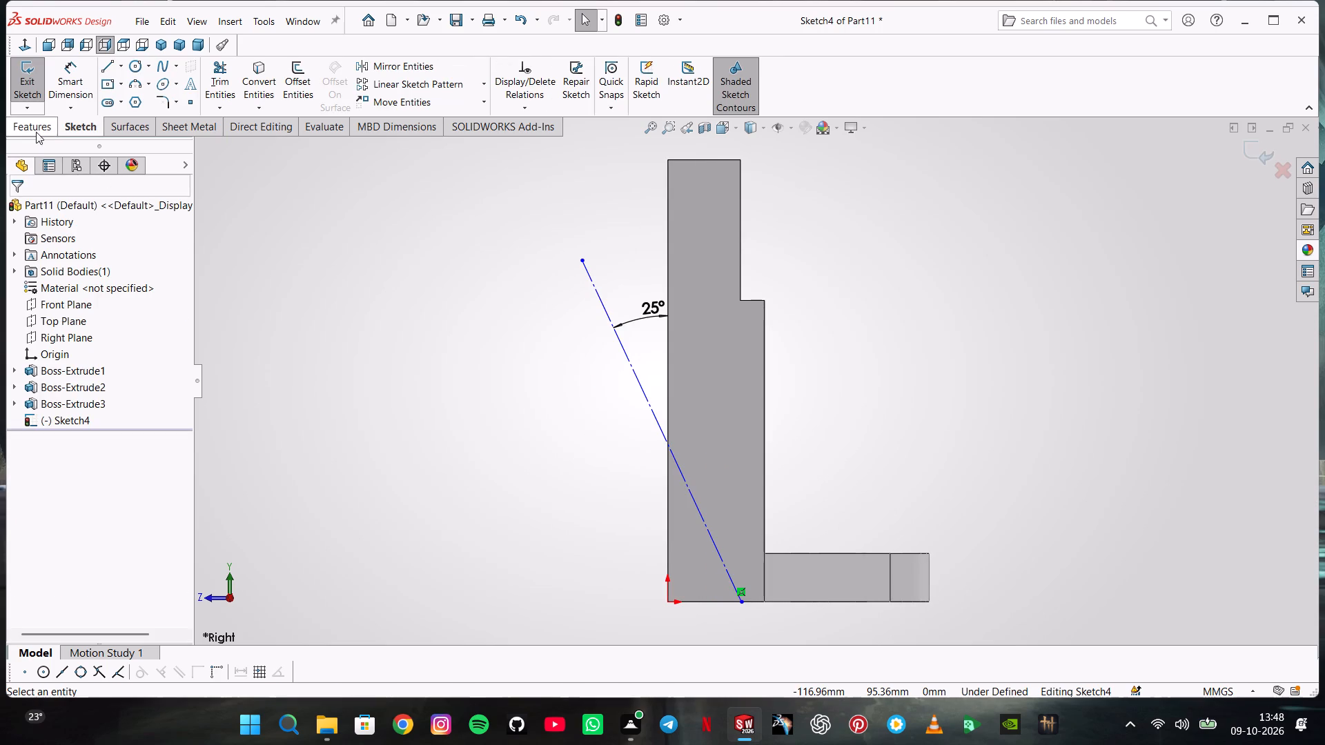
pyautogui.click(32, 82)
# Sketch a circle about 40 mm in diameter on the part's bottom face, centred on the construction line about 10 mm behind the front edge.
pyautogui.moveTo(623, 465); pyautogui.dragTo(715, 327, button='middle')
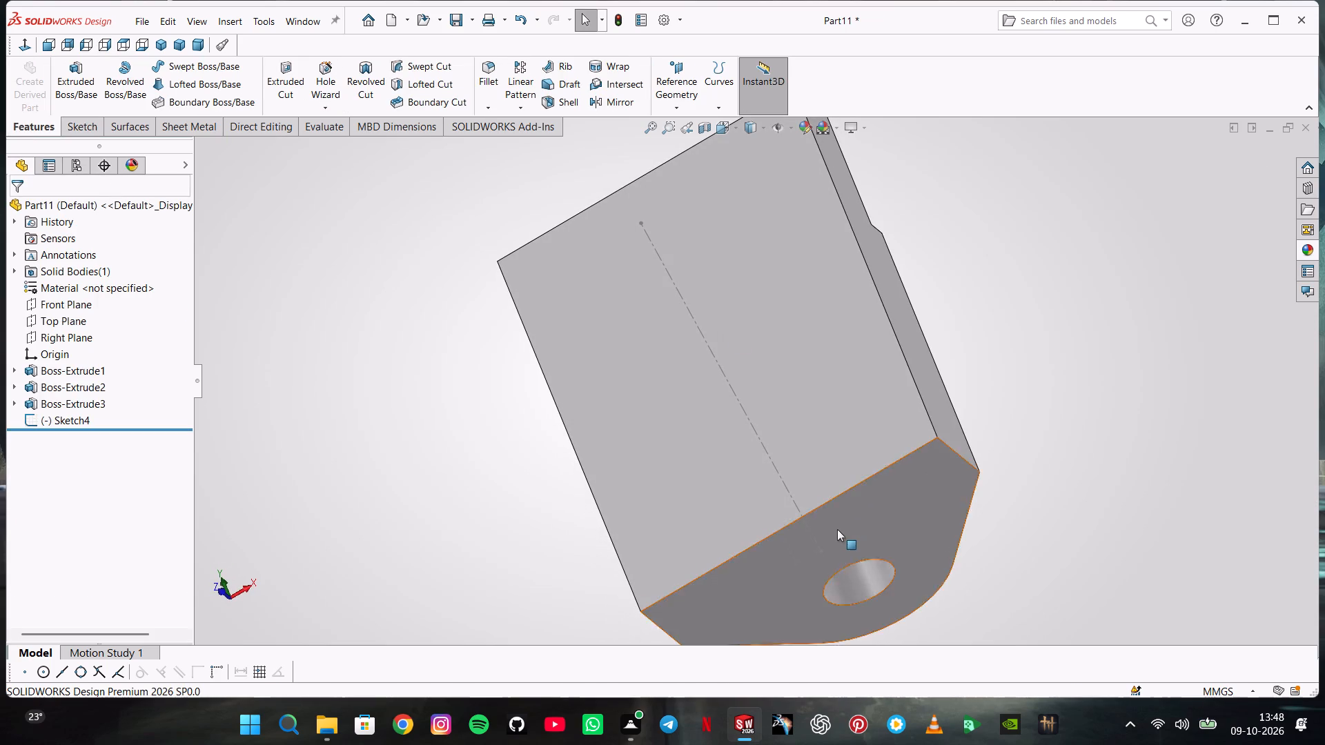
pyautogui.click(837, 529)
pyautogui.click(903, 494)
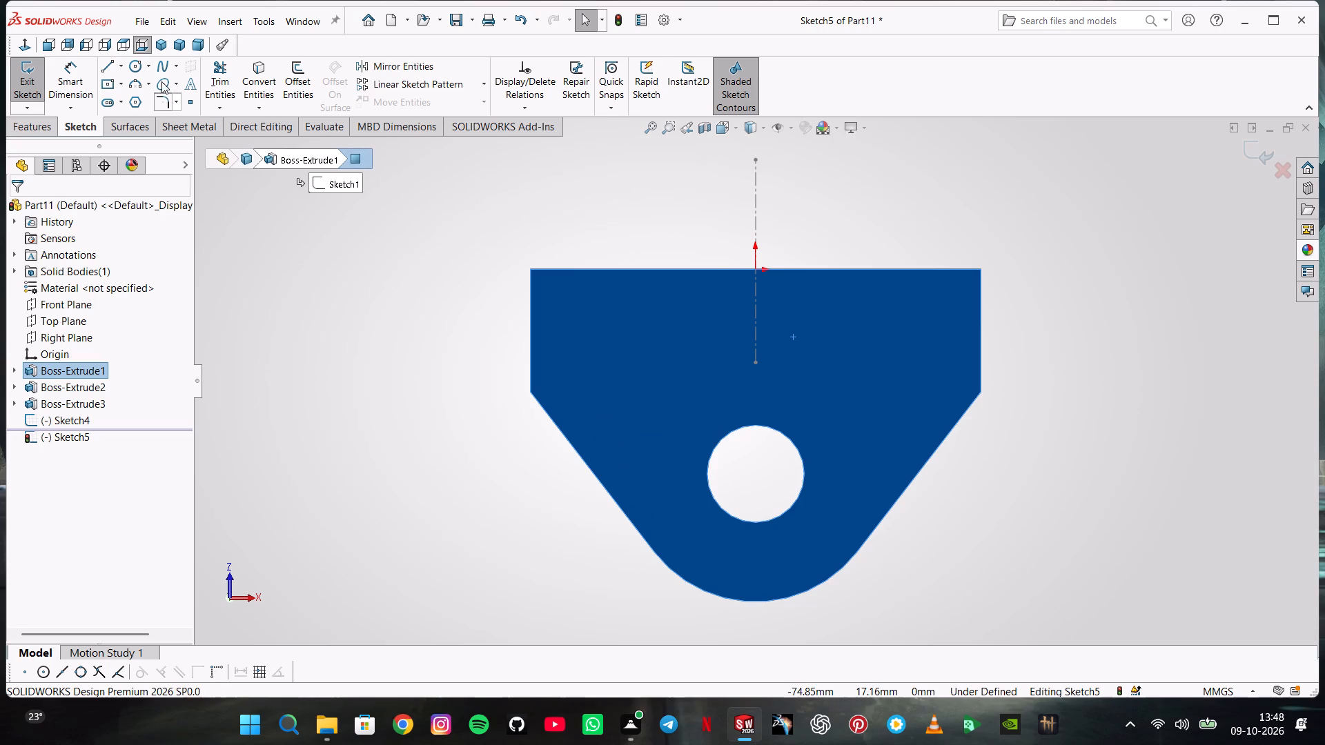
pyautogui.click(136, 69)
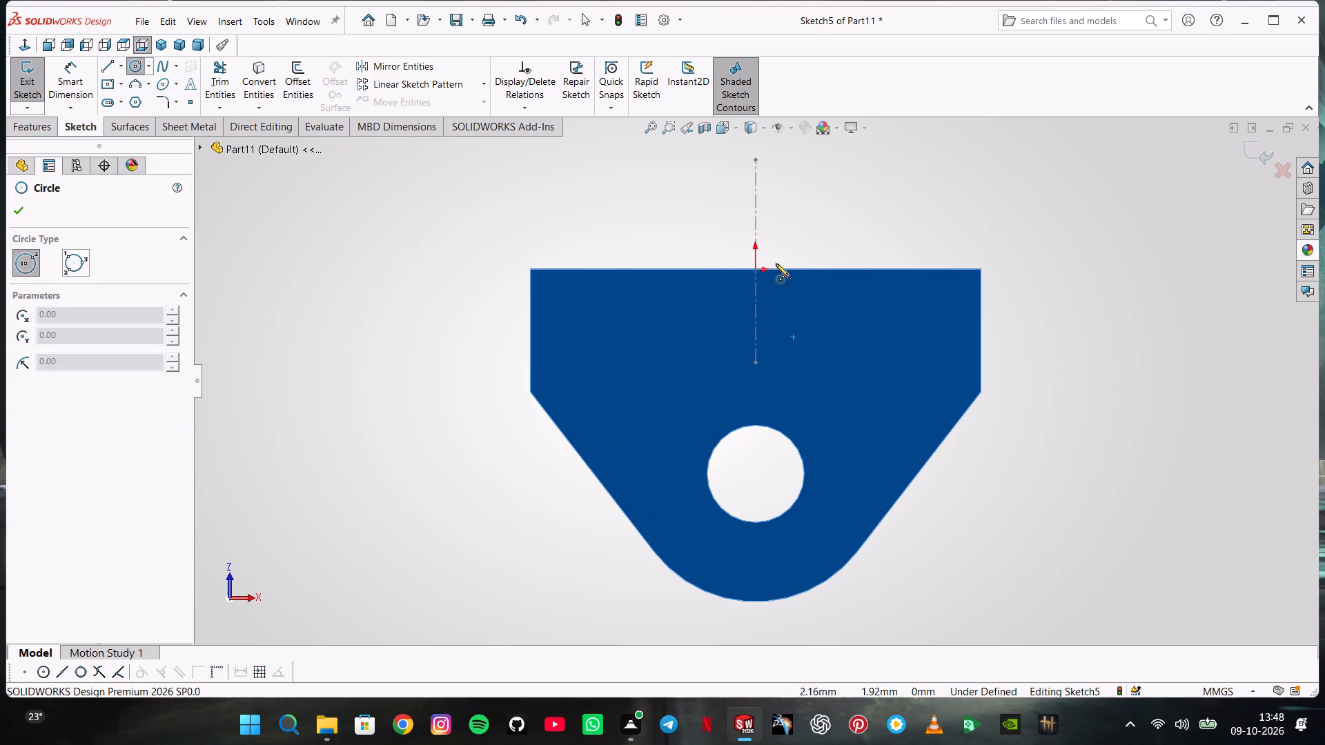
pyautogui.click(756, 321)
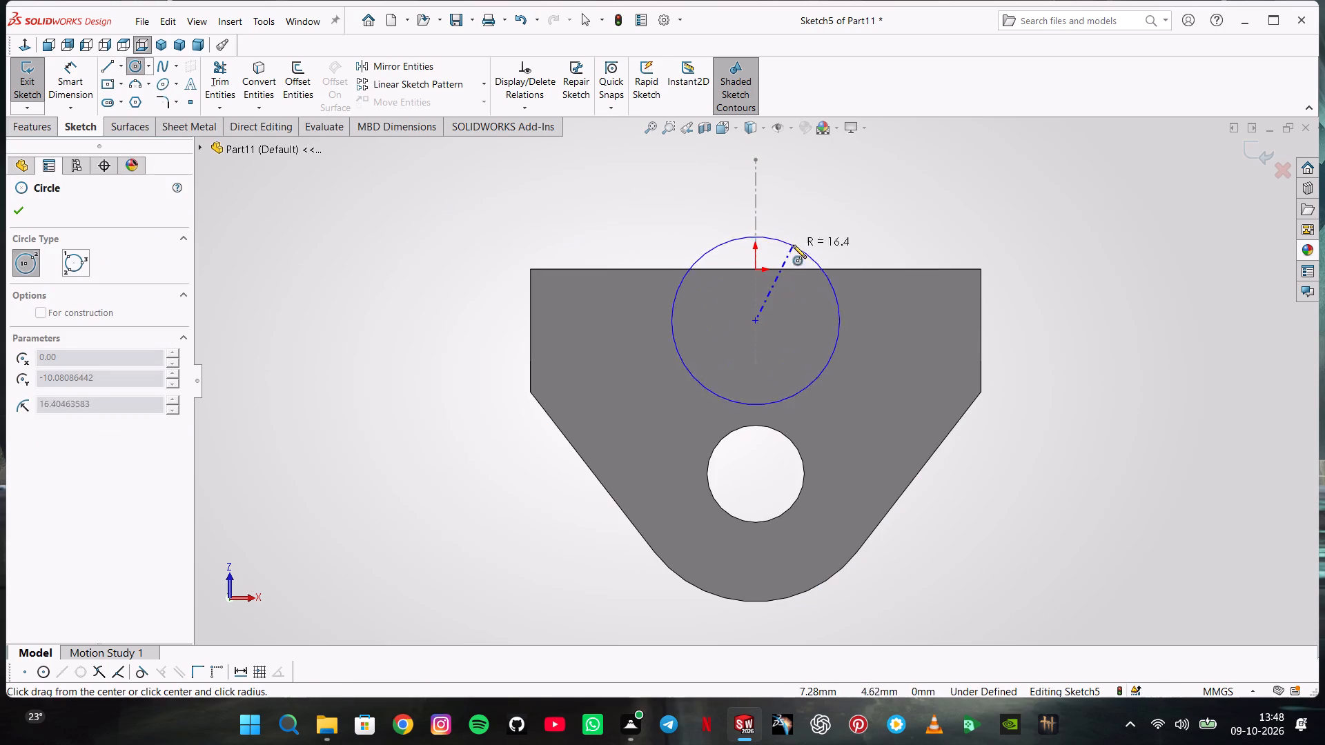
pyautogui.click(798, 228)
pyautogui.press('Escape')
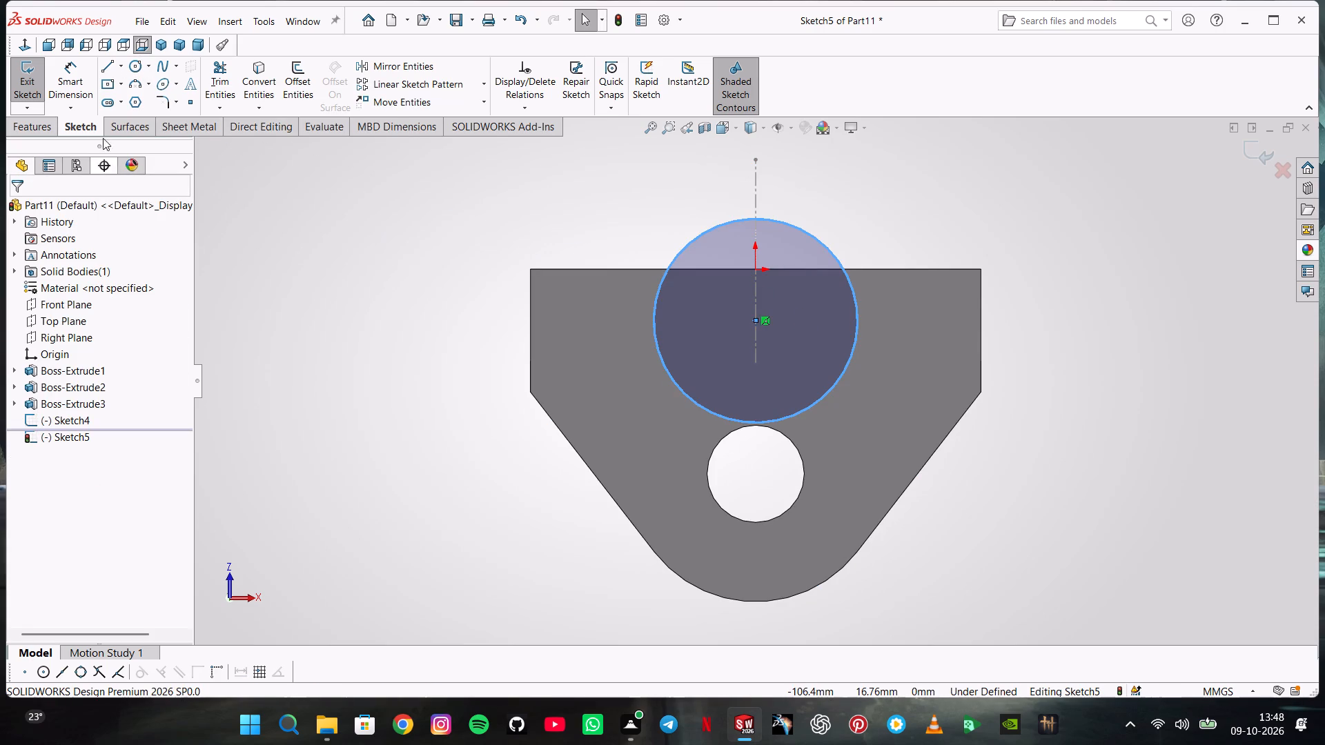
# Dimension the circle on the bottom face with a 48 mm diameter, entered as 24*2.
pyautogui.click(79, 86)
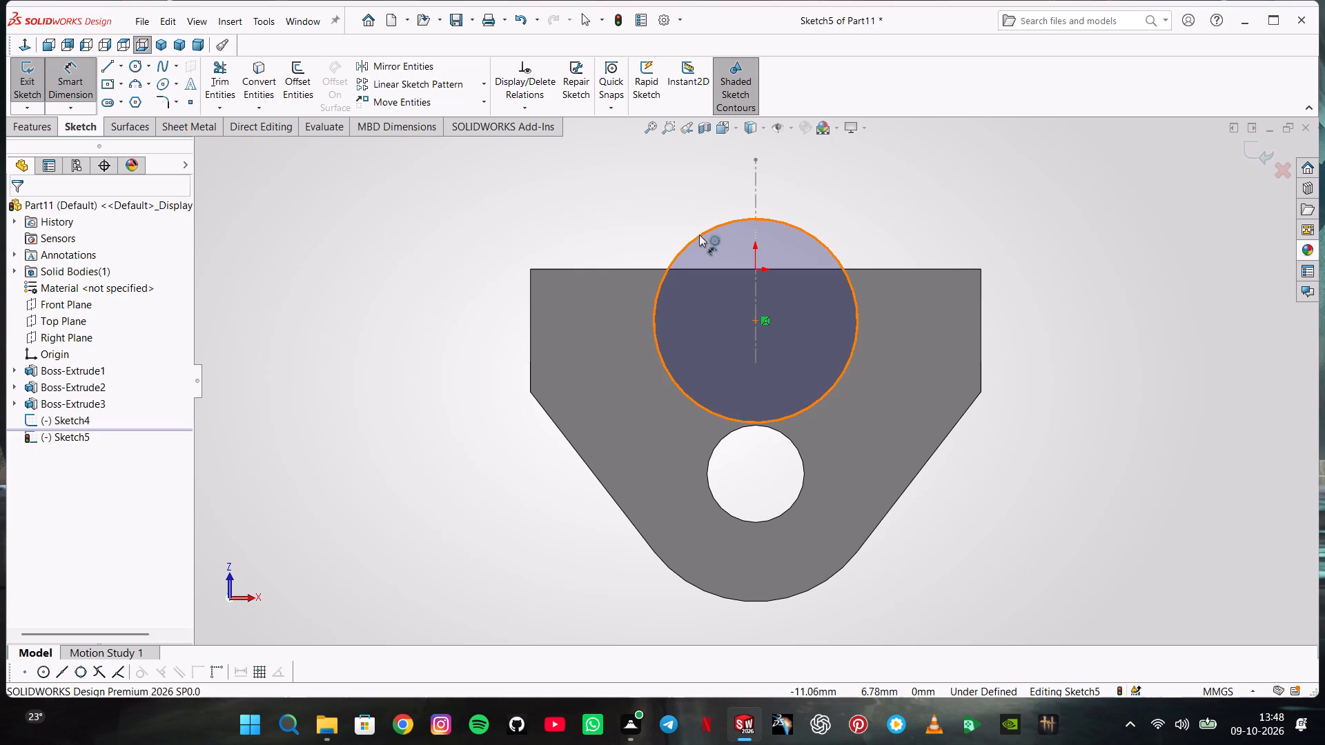
pyautogui.click(699, 235)
pyautogui.click(529, 193)
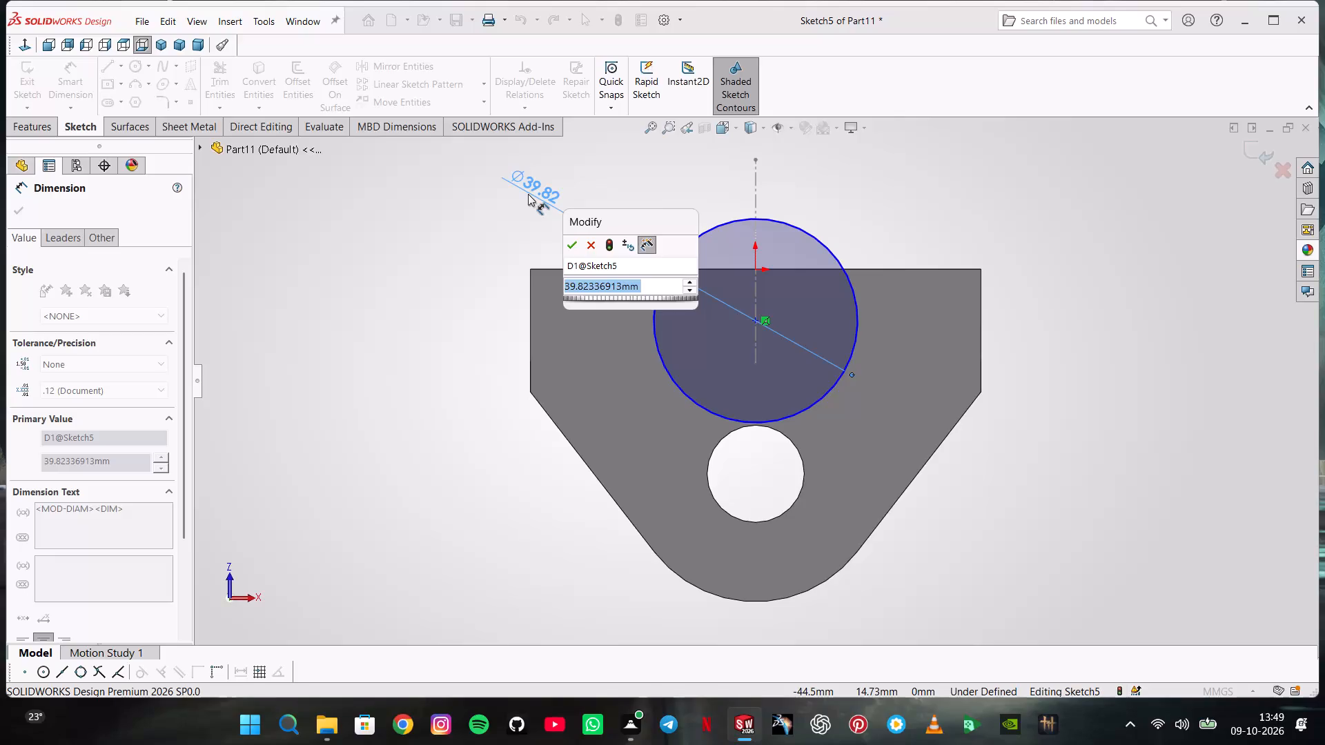
pyautogui.write('24*2')
pyautogui.press('Return')
pyautogui.press('Escape')
pyautogui.press('Escape')
pyautogui.press('Escape')
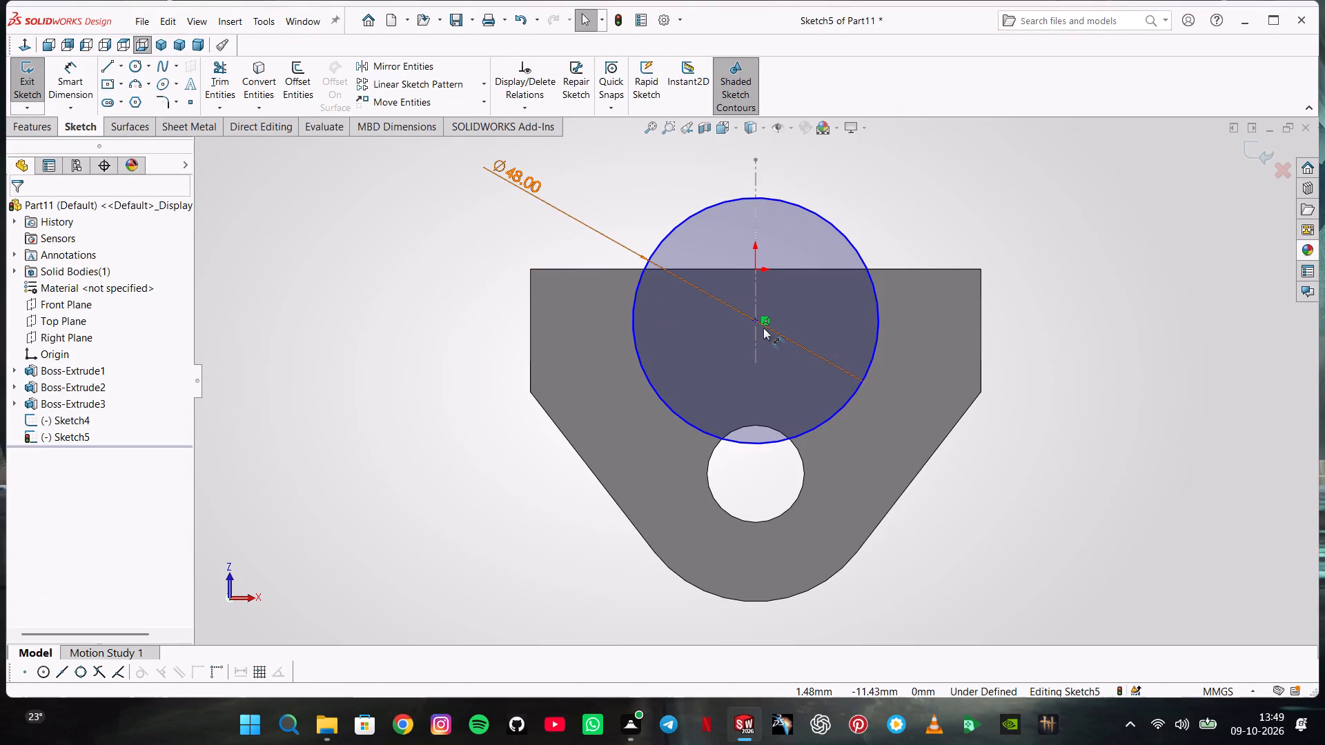
# Make the circle's centre coincident with the origin.
pyautogui.click(757, 324)
pyautogui.keyDown('ctrl'); pyautogui.click(755, 270); pyautogui.keyUp('ctrl')
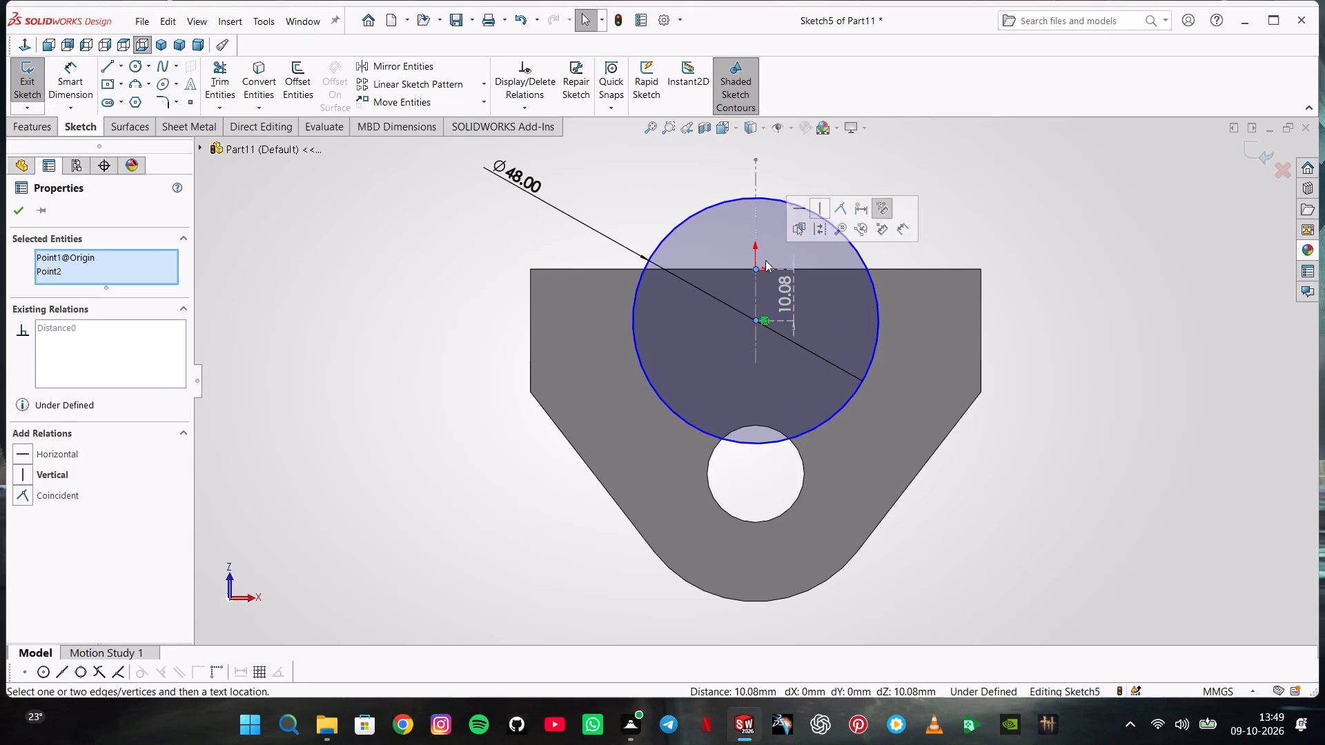
pyautogui.click(843, 203)
pyautogui.press('Escape')
pyautogui.press('Escape')
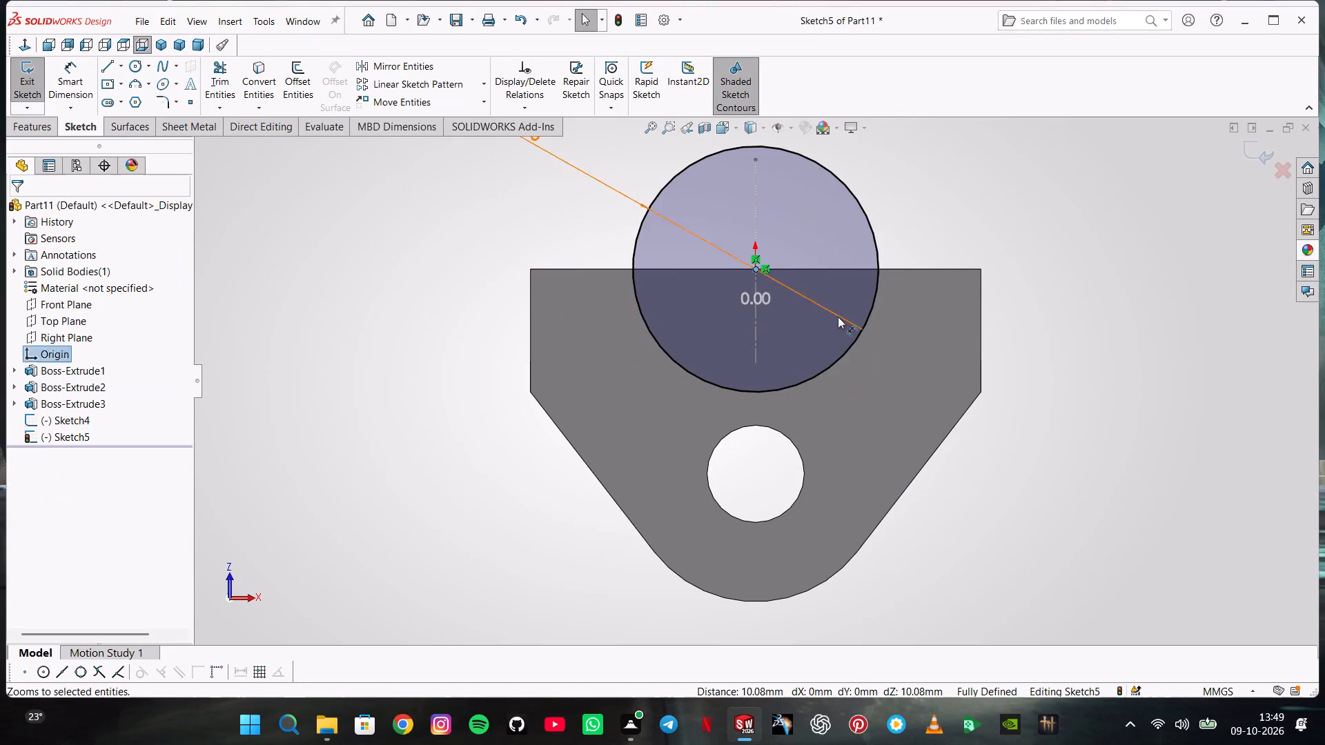
pyautogui.press('Escape')
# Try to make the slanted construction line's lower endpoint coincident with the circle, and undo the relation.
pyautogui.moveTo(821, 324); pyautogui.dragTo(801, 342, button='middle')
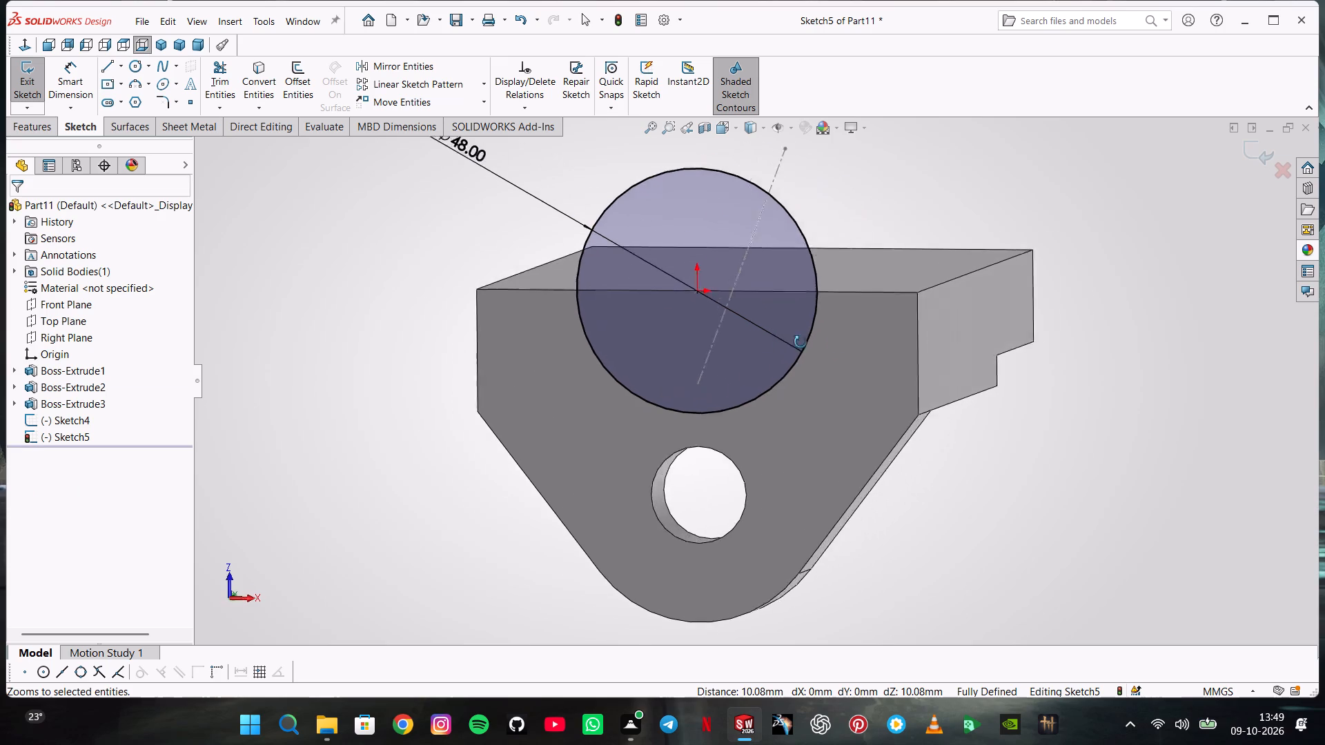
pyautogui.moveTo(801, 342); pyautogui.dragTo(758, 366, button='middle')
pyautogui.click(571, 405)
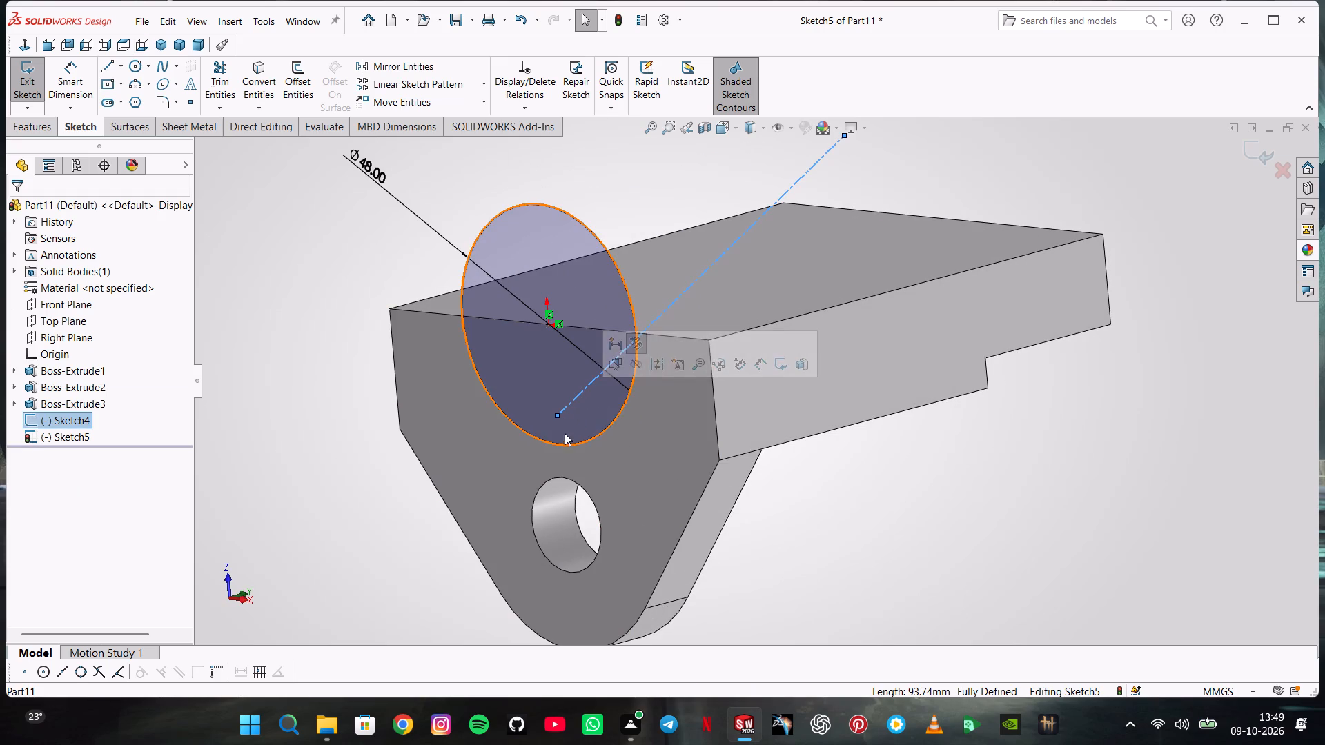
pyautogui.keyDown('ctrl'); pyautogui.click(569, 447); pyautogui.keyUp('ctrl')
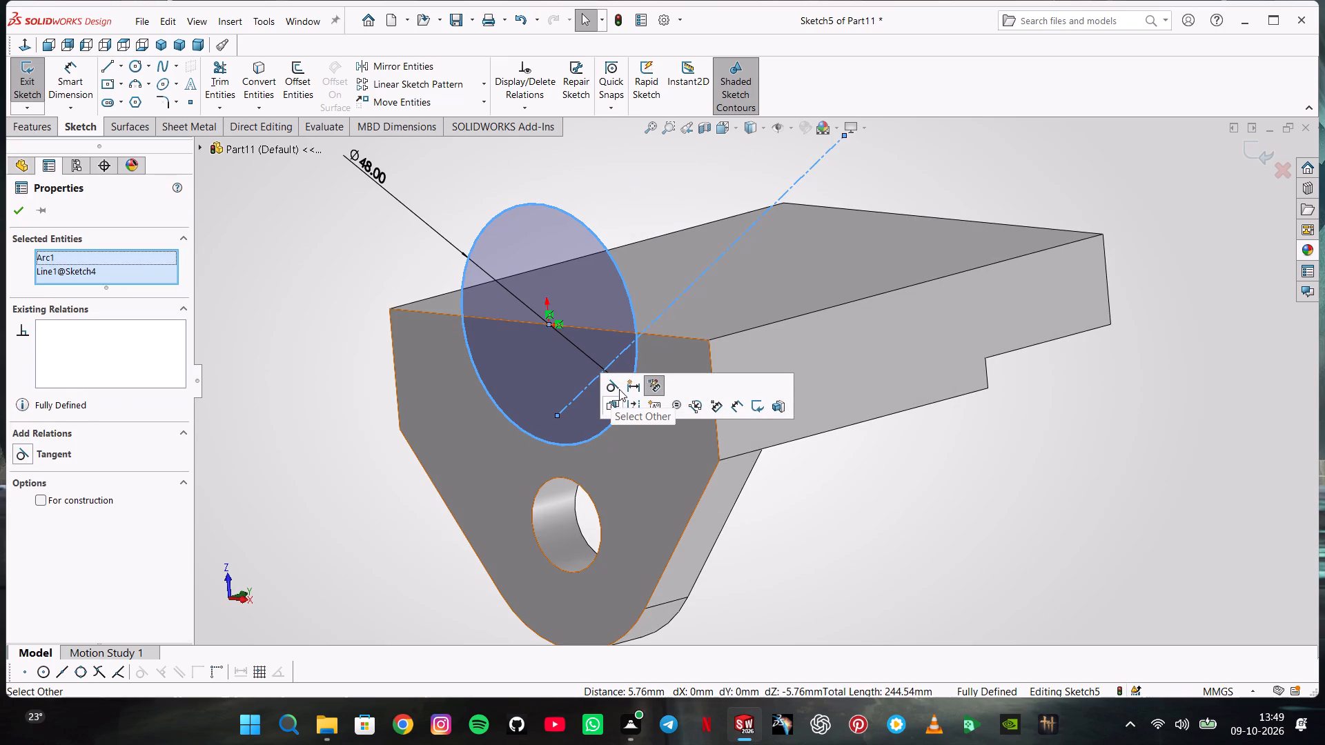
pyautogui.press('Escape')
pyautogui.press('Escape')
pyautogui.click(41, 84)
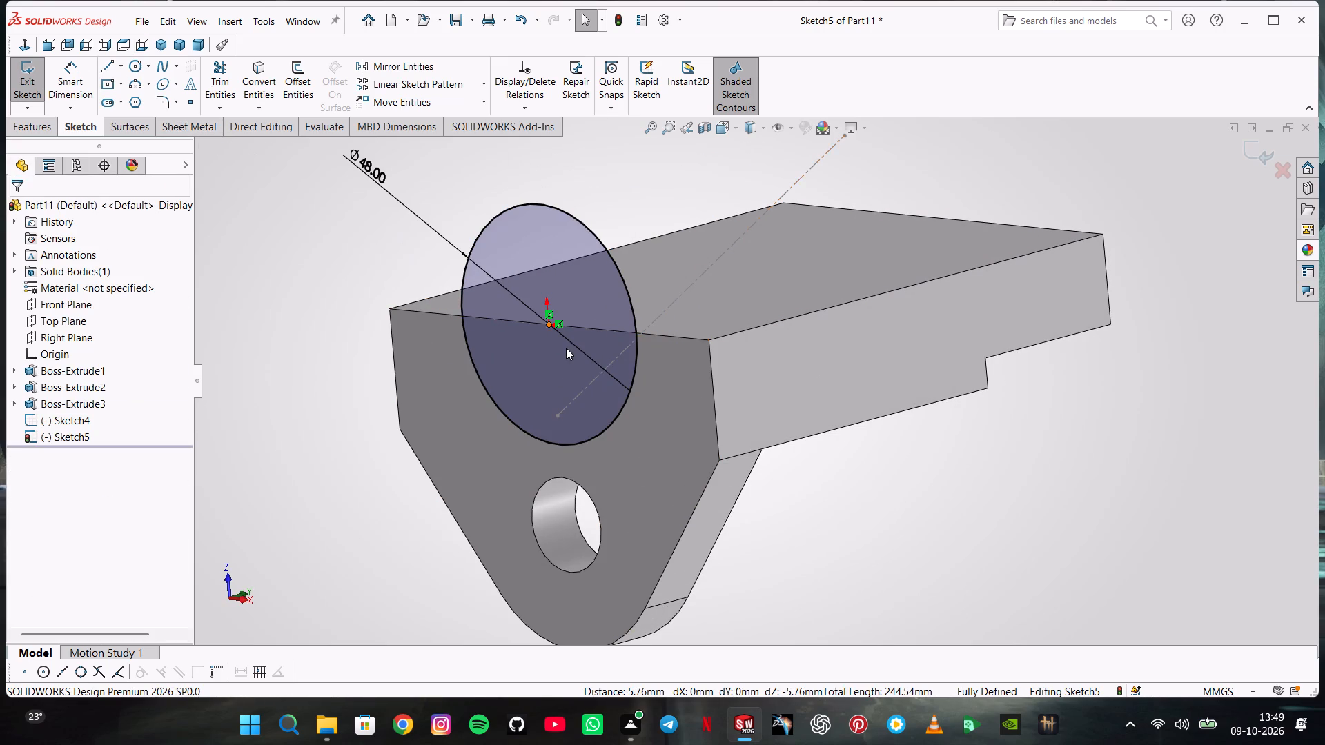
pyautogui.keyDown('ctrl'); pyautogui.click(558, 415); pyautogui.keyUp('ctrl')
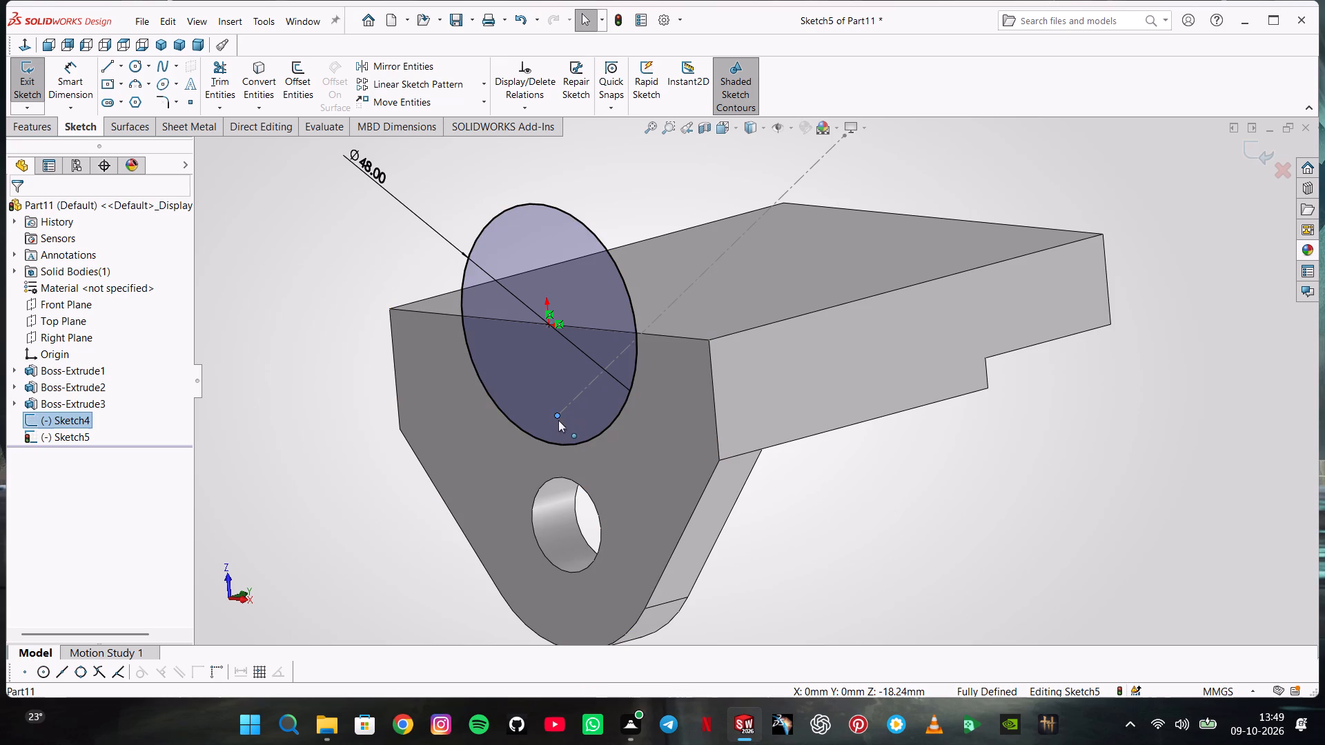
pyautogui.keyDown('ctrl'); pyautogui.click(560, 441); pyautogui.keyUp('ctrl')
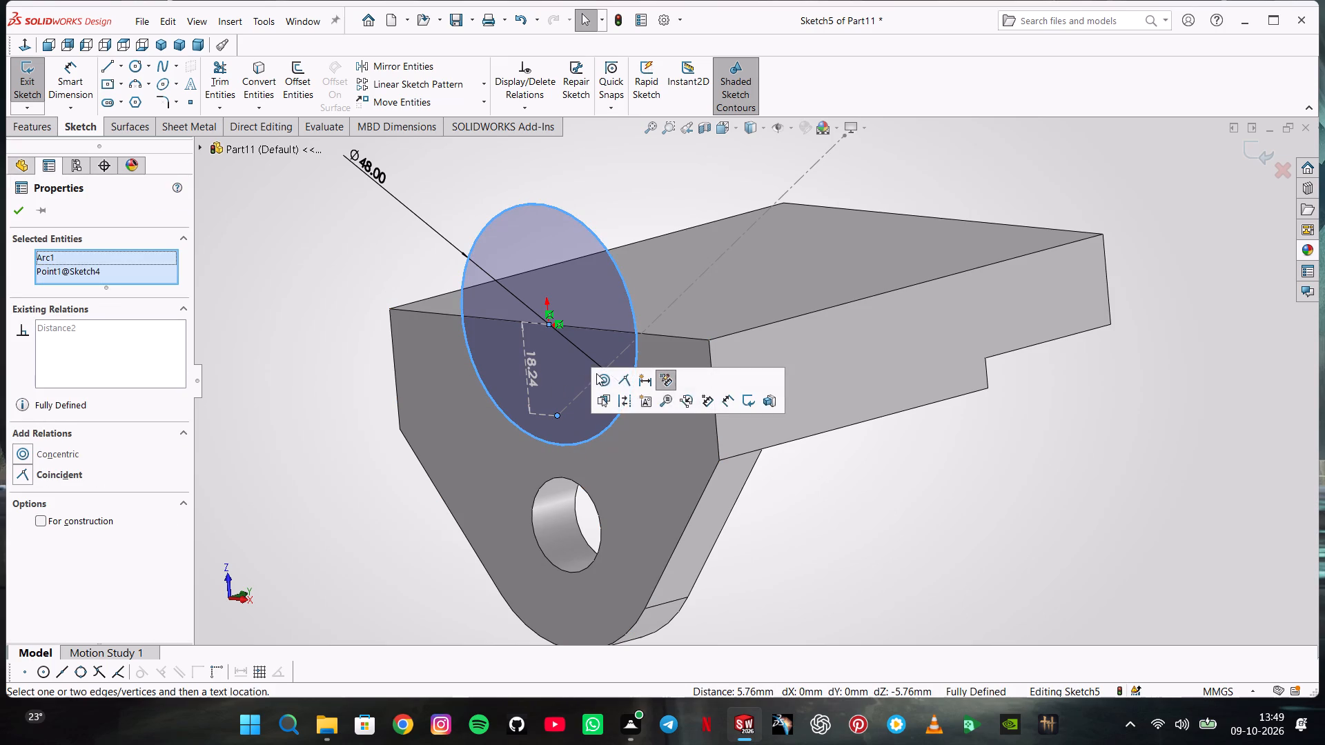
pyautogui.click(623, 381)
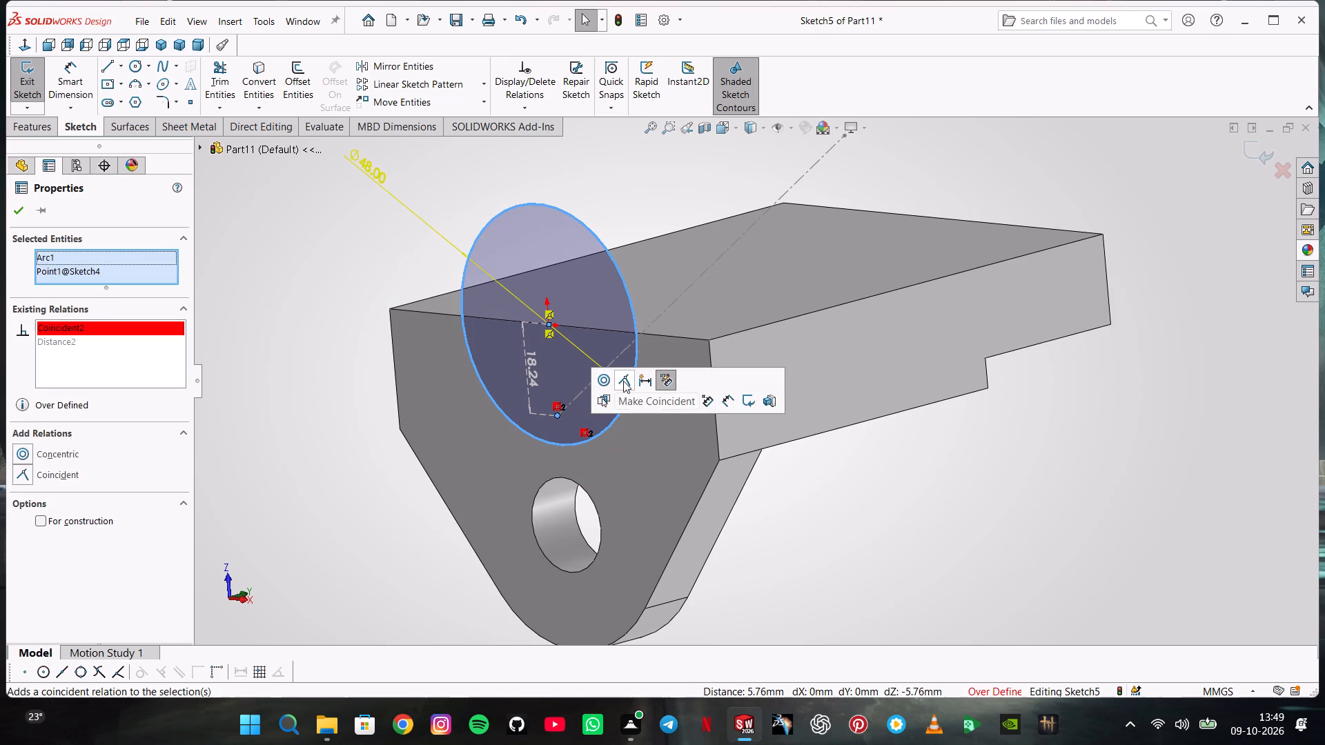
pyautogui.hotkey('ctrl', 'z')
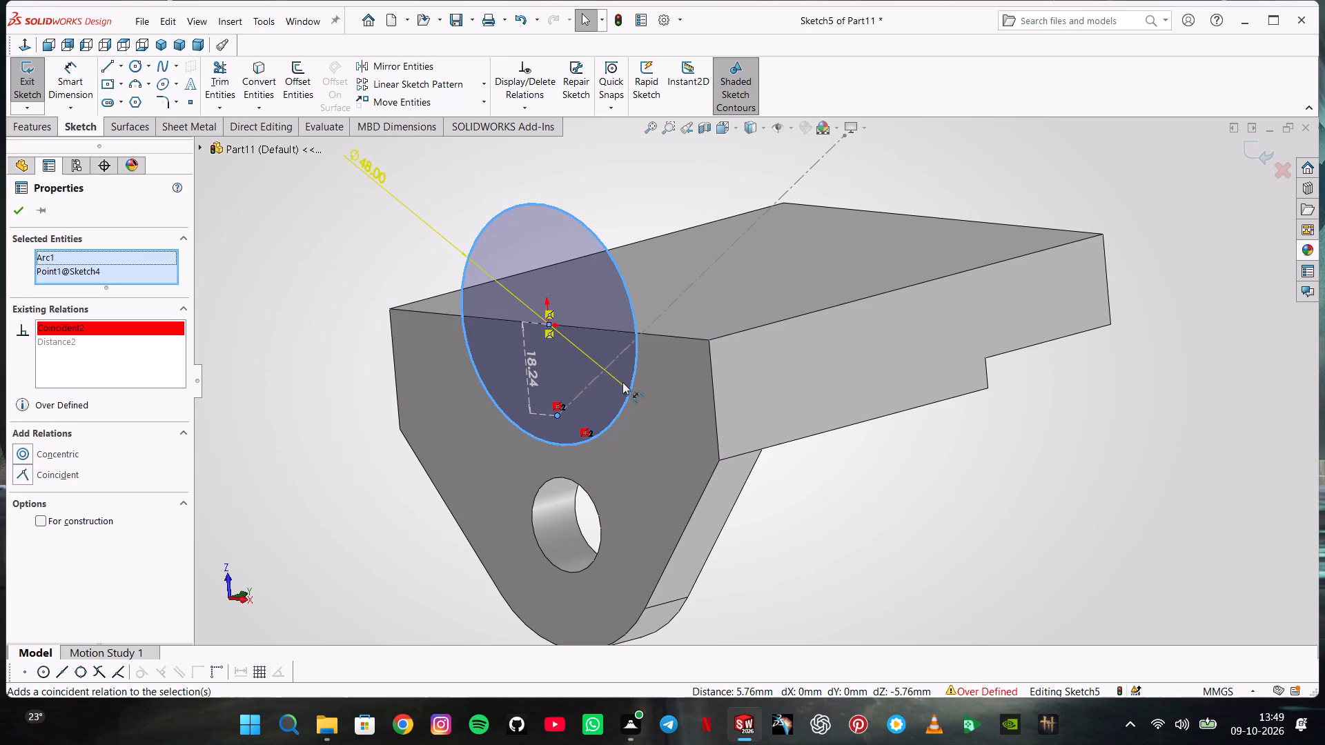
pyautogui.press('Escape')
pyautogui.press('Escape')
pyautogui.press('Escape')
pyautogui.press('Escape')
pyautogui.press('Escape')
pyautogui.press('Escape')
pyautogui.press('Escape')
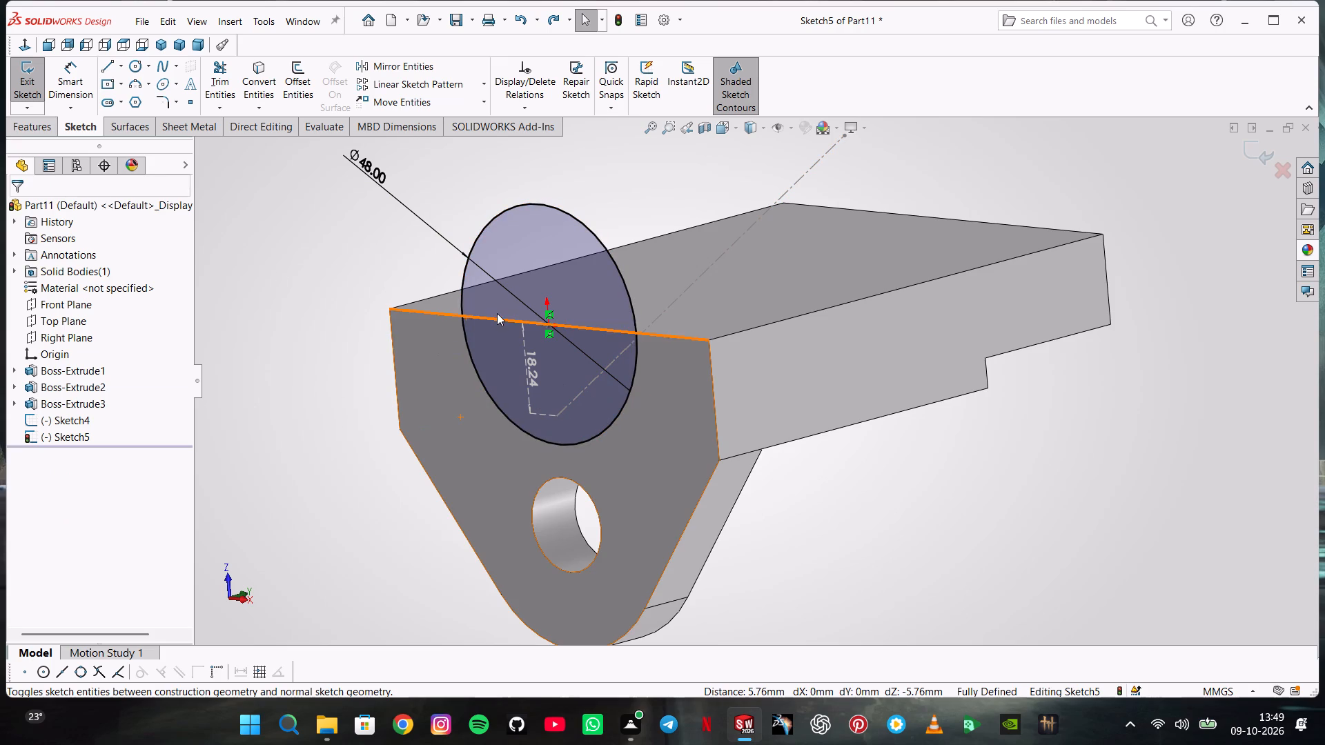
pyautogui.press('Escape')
# Close the circle's sketch.
pyautogui.click(33, 76)
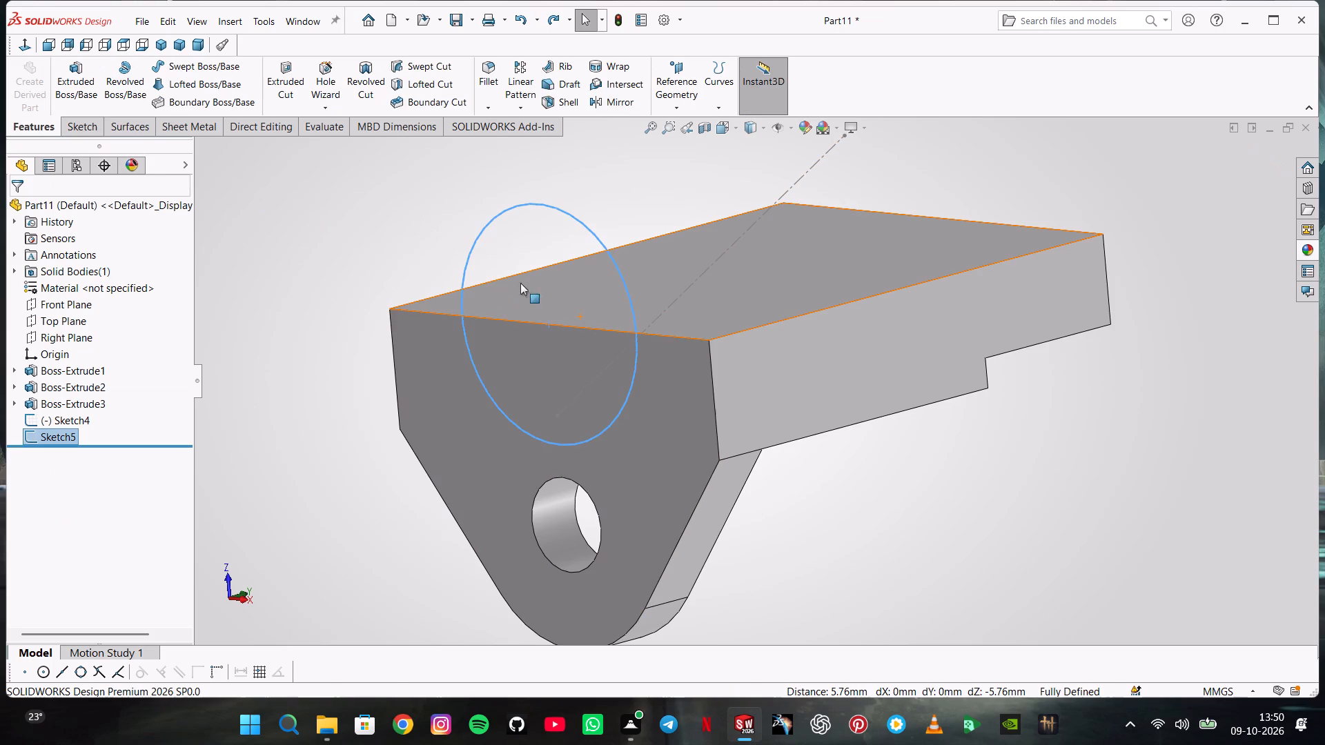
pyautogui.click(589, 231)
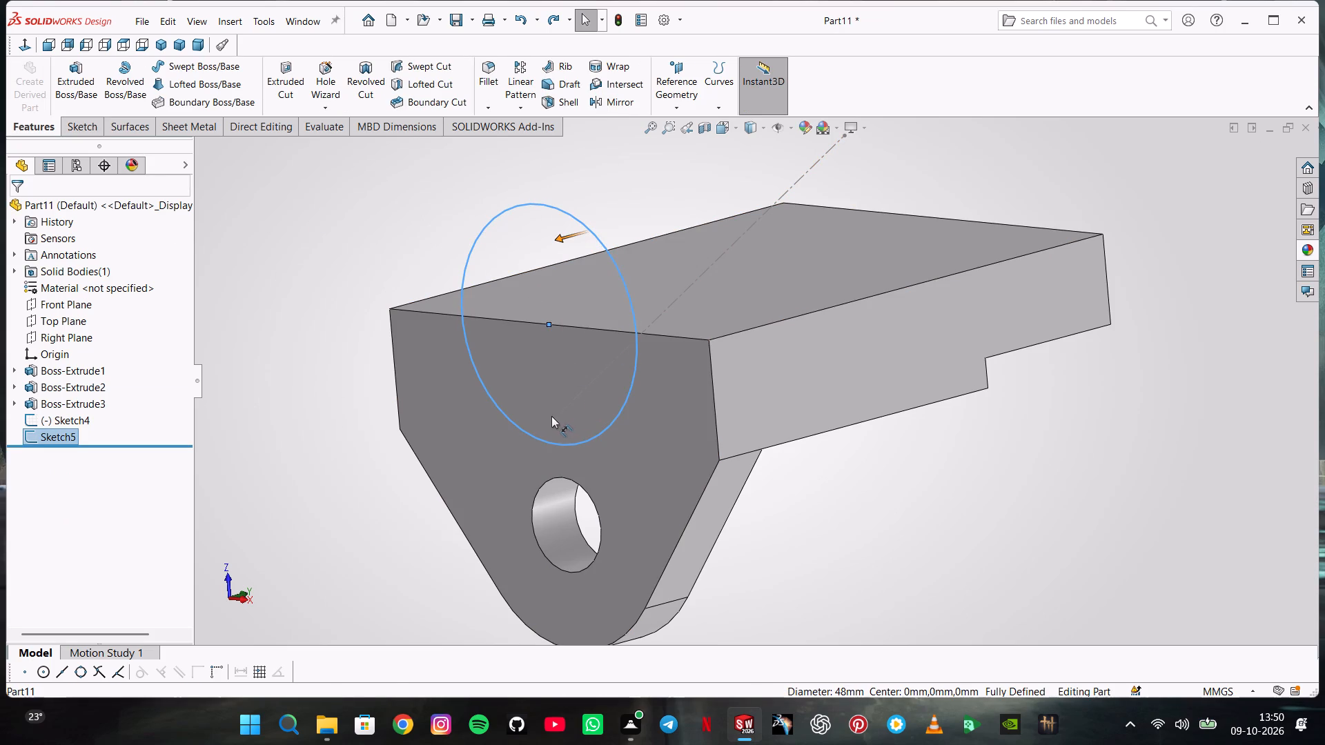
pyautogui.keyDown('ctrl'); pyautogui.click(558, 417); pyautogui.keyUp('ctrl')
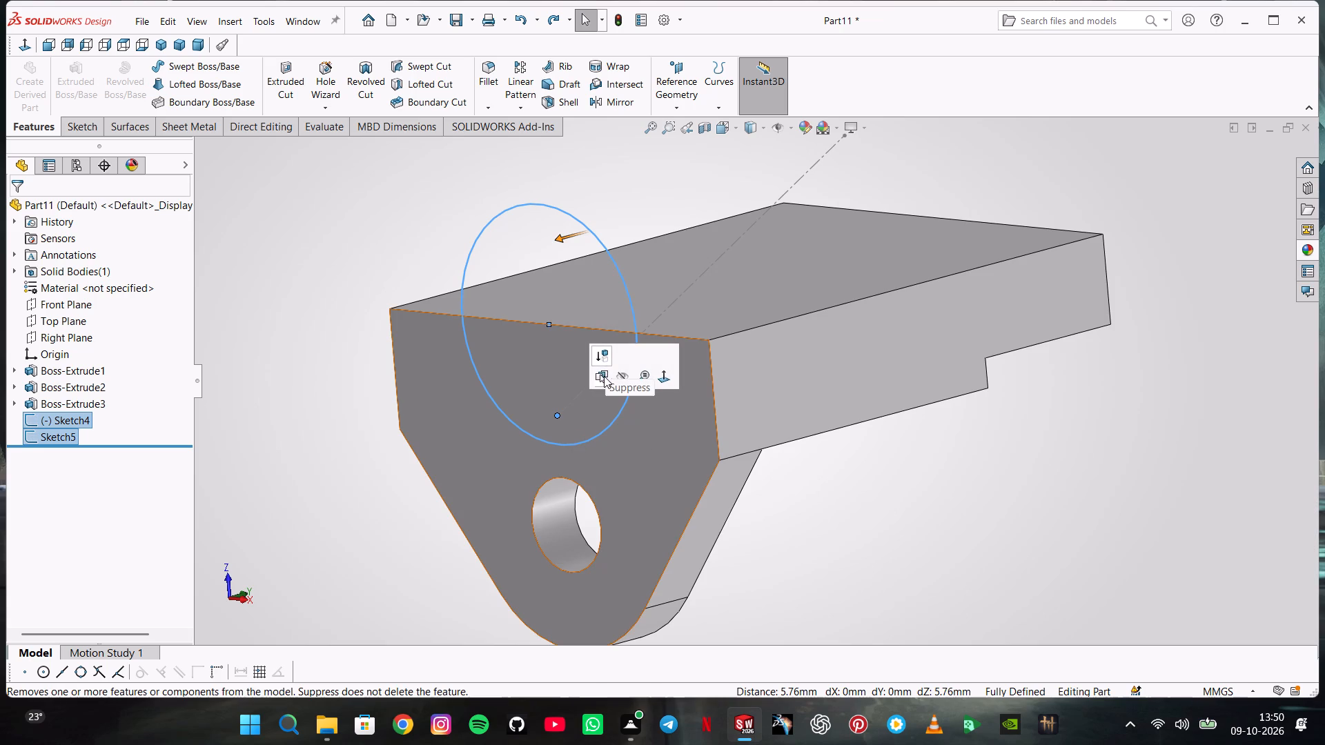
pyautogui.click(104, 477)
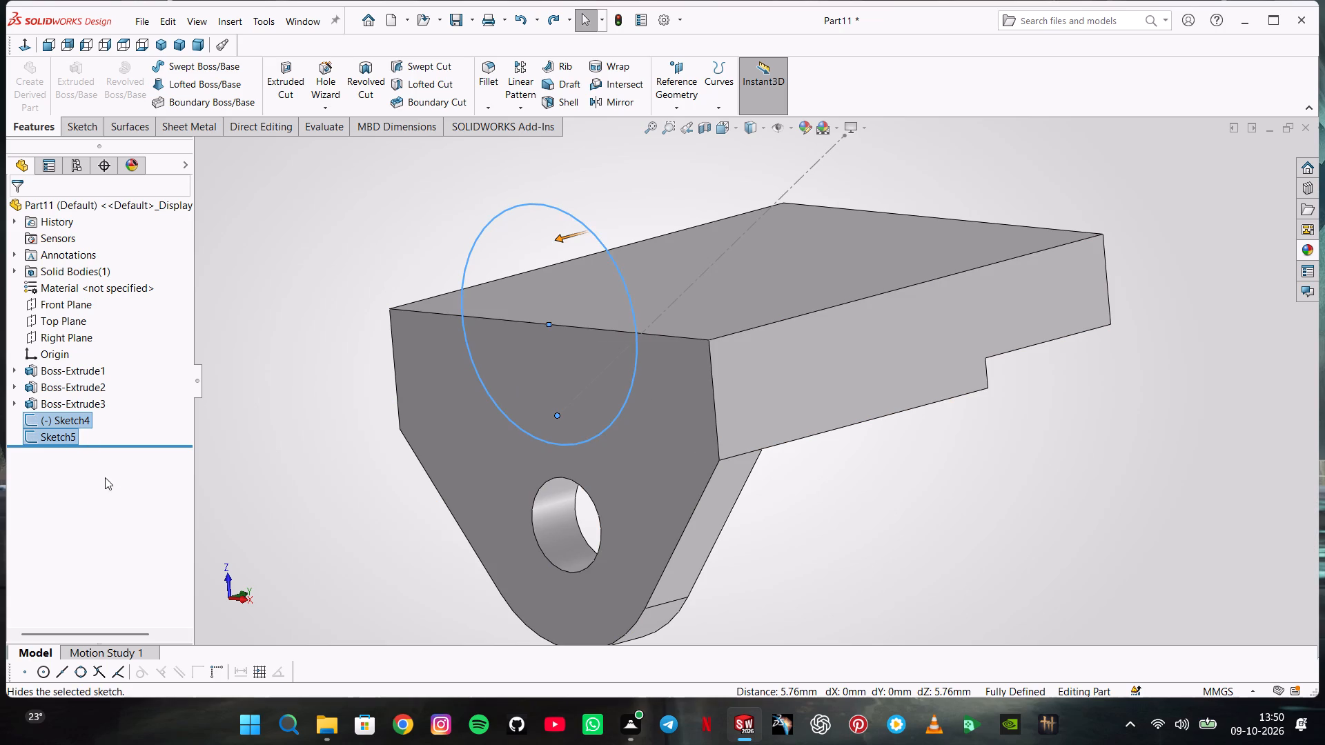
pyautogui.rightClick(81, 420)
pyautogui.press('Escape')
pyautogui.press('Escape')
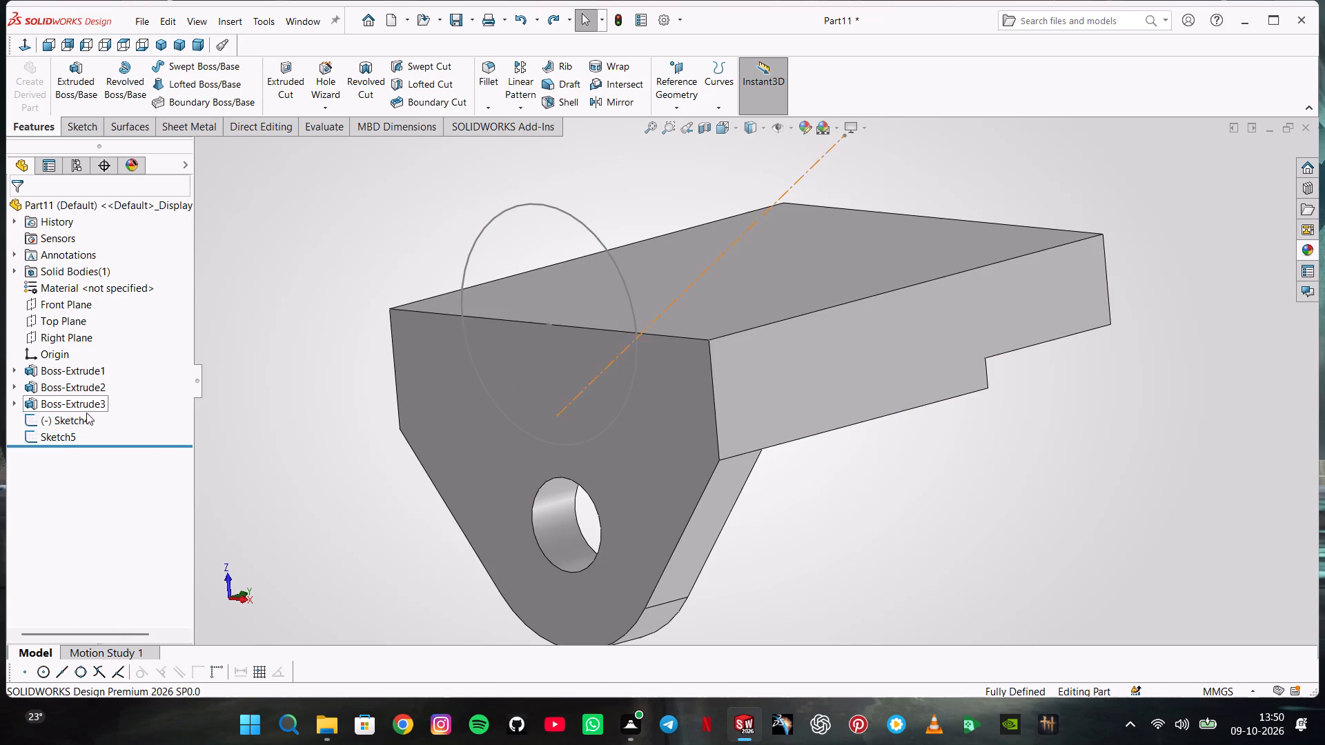
# Reopen the slanted line's sketch, dimension its lower endpoint 24 mm from the plate's front edge, and close the sketch.
pyautogui.rightClick(85, 416)
pyautogui.click(97, 375)
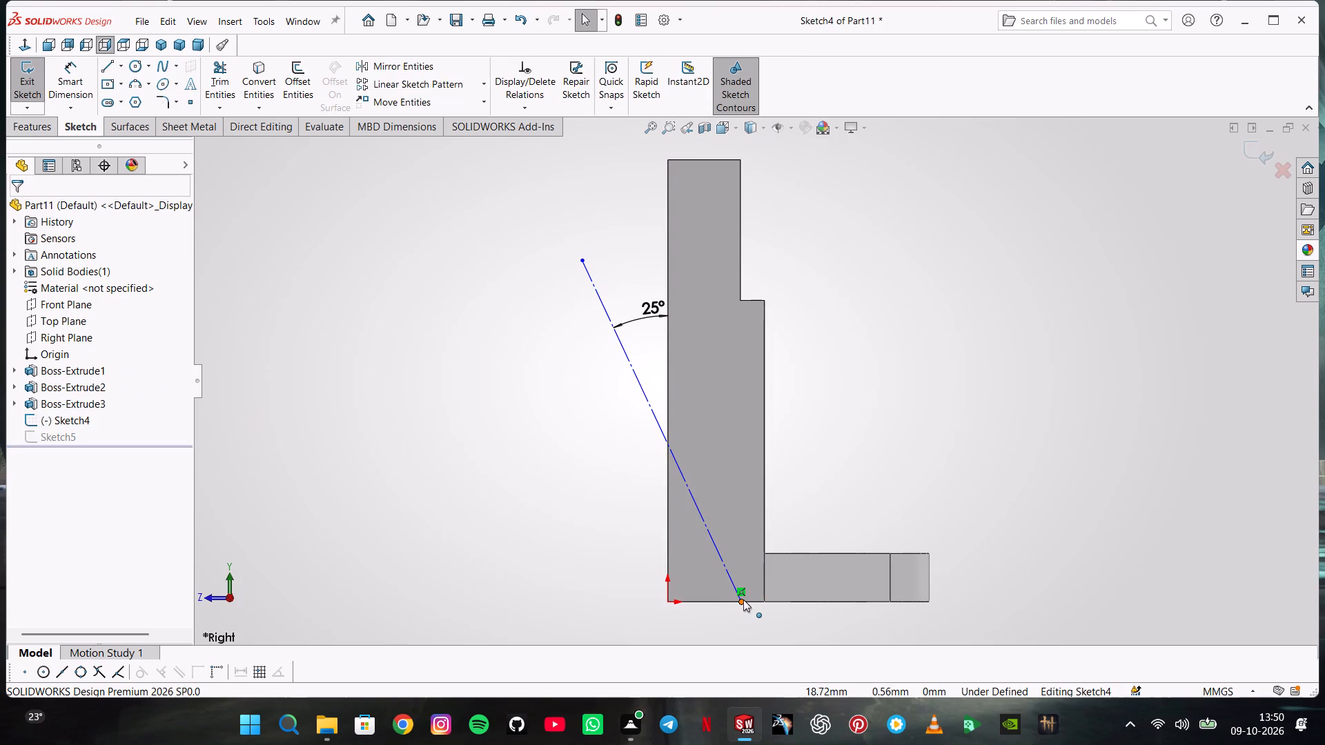
pyautogui.click(72, 82)
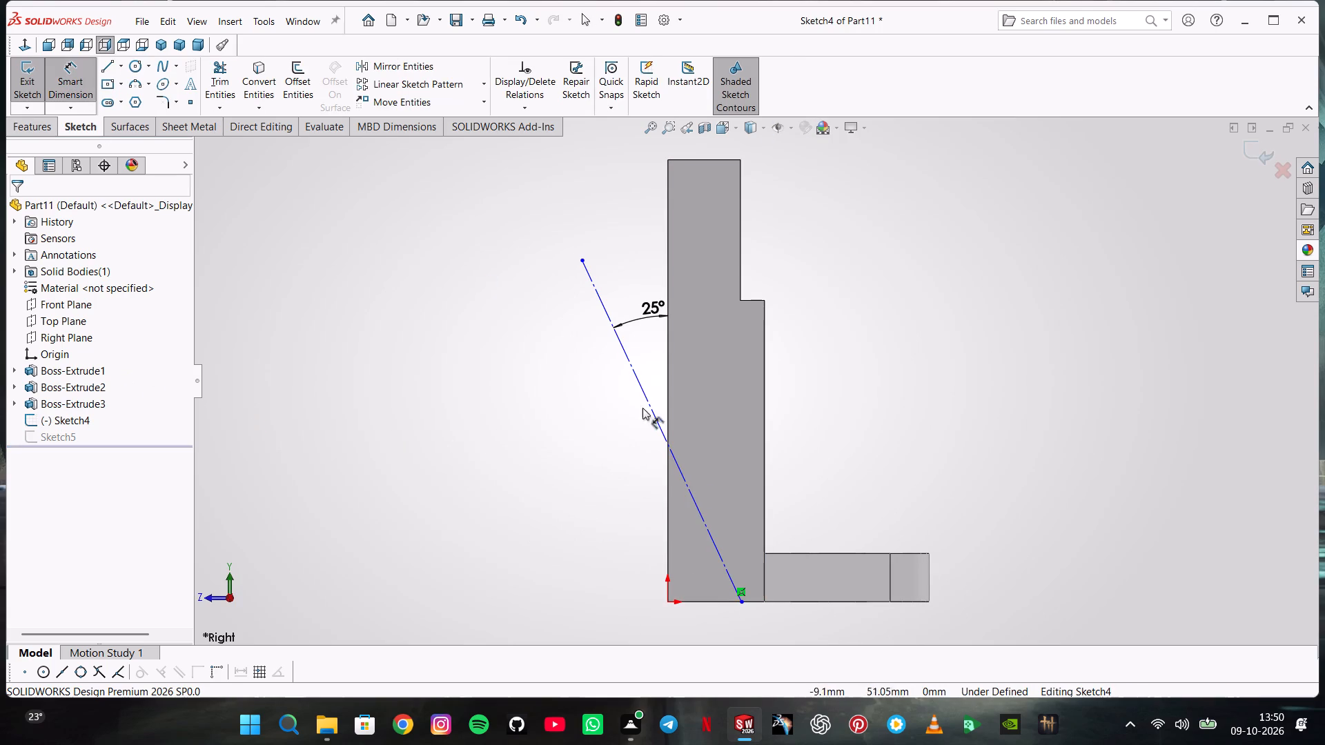
pyautogui.click(667, 508)
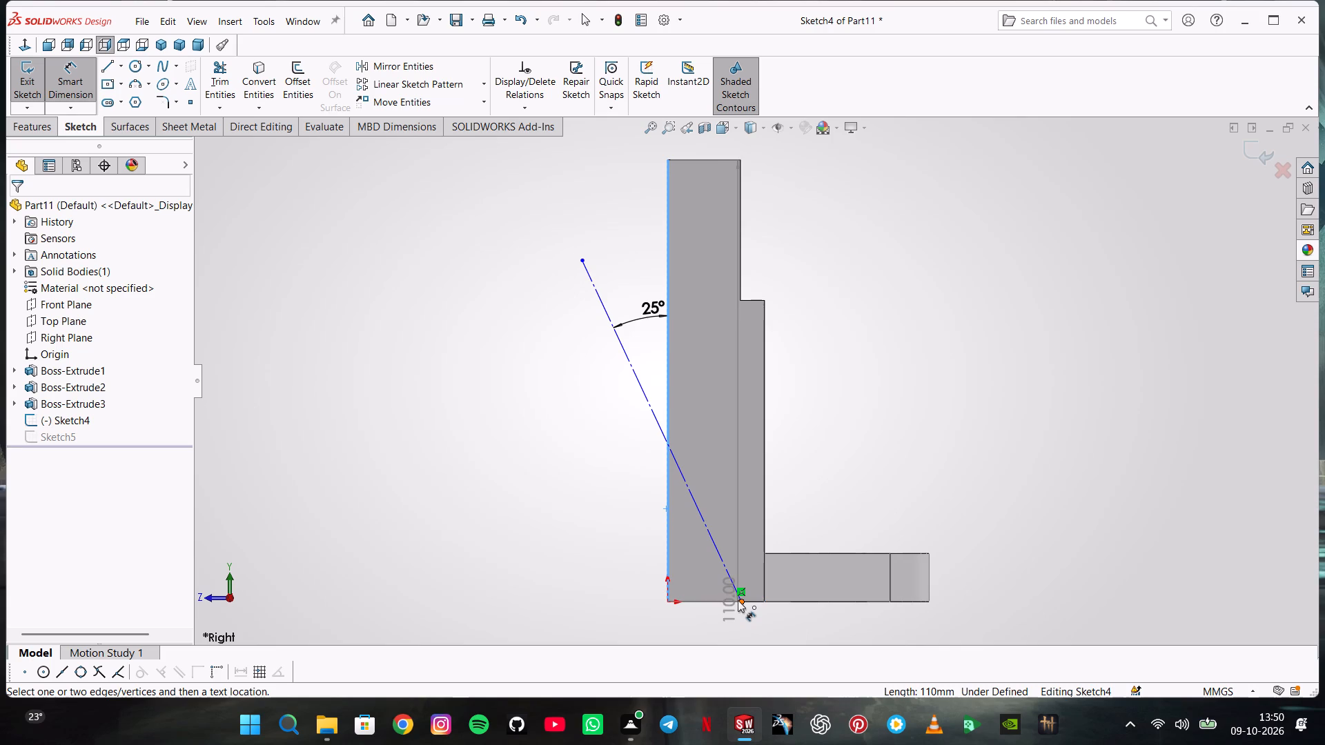
pyautogui.click(738, 600)
pyautogui.click(694, 628)
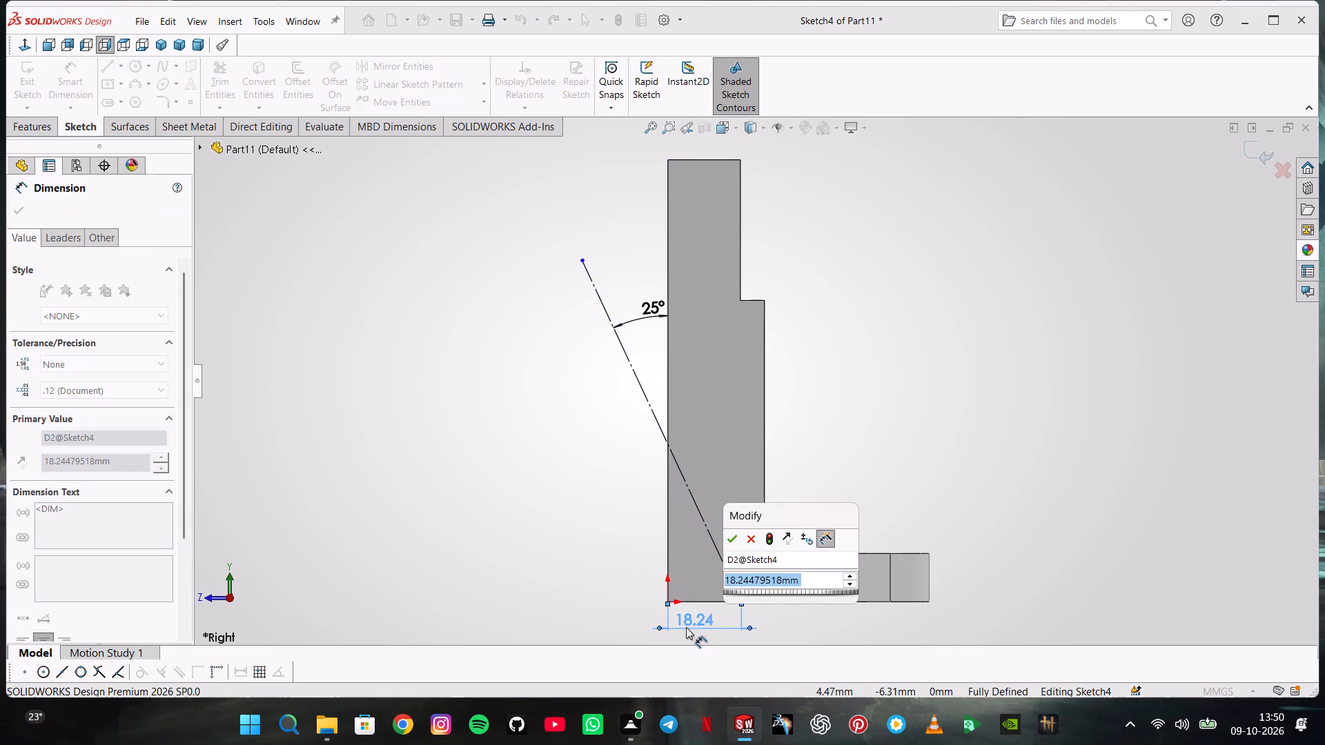
pyautogui.write('24')
pyautogui.press('Return')
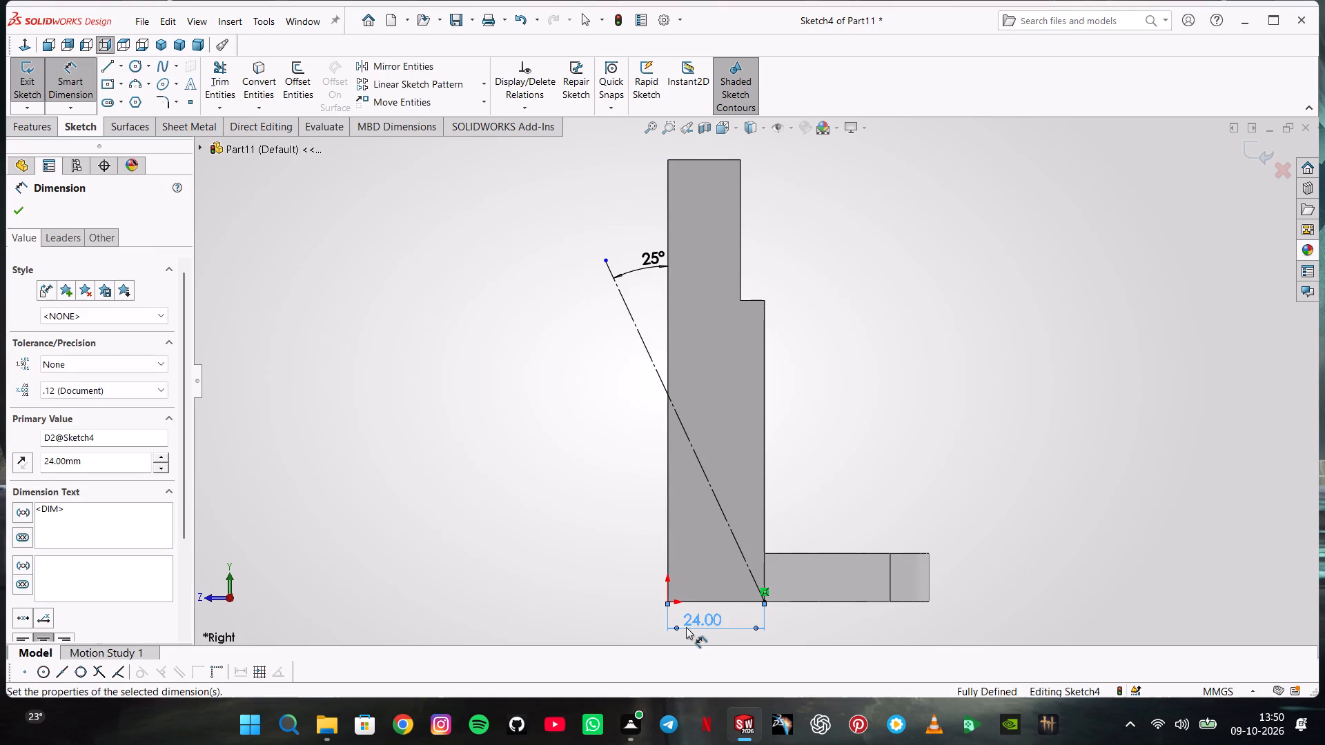
pyautogui.click(28, 217)
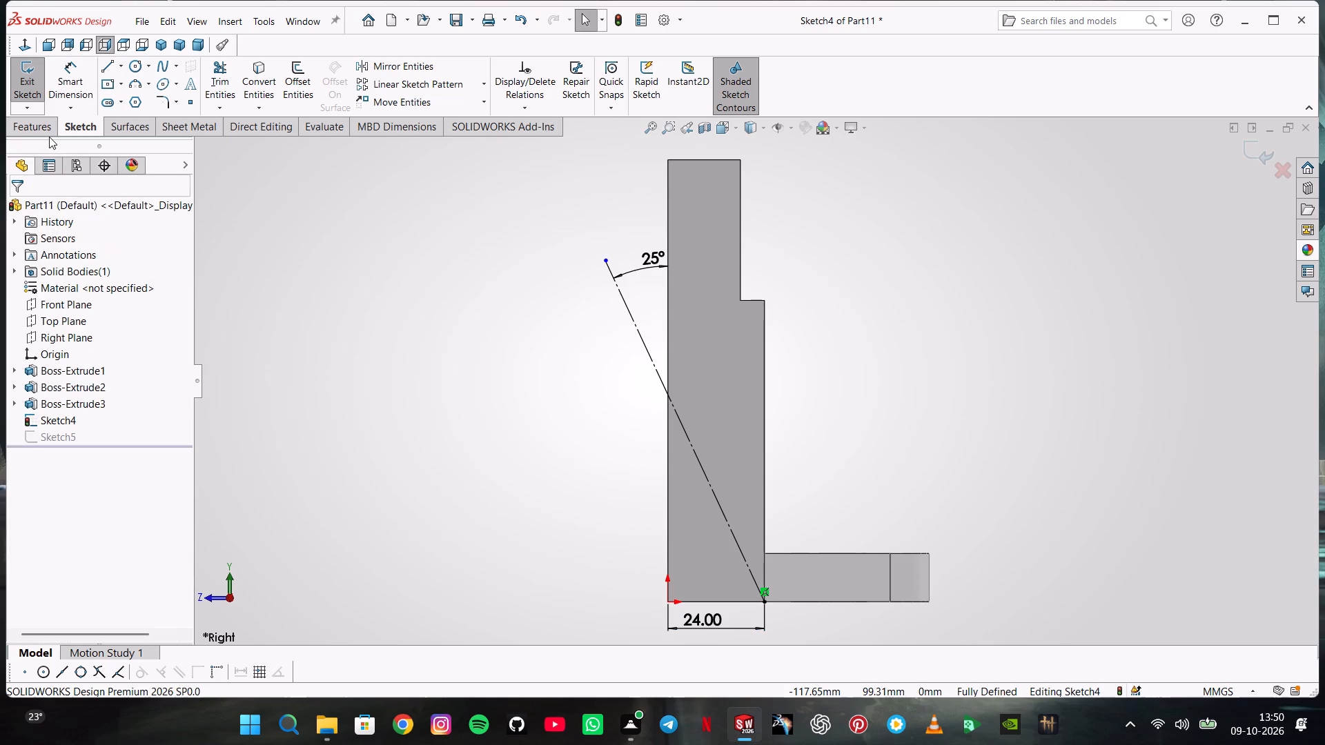
pyautogui.click(39, 78)
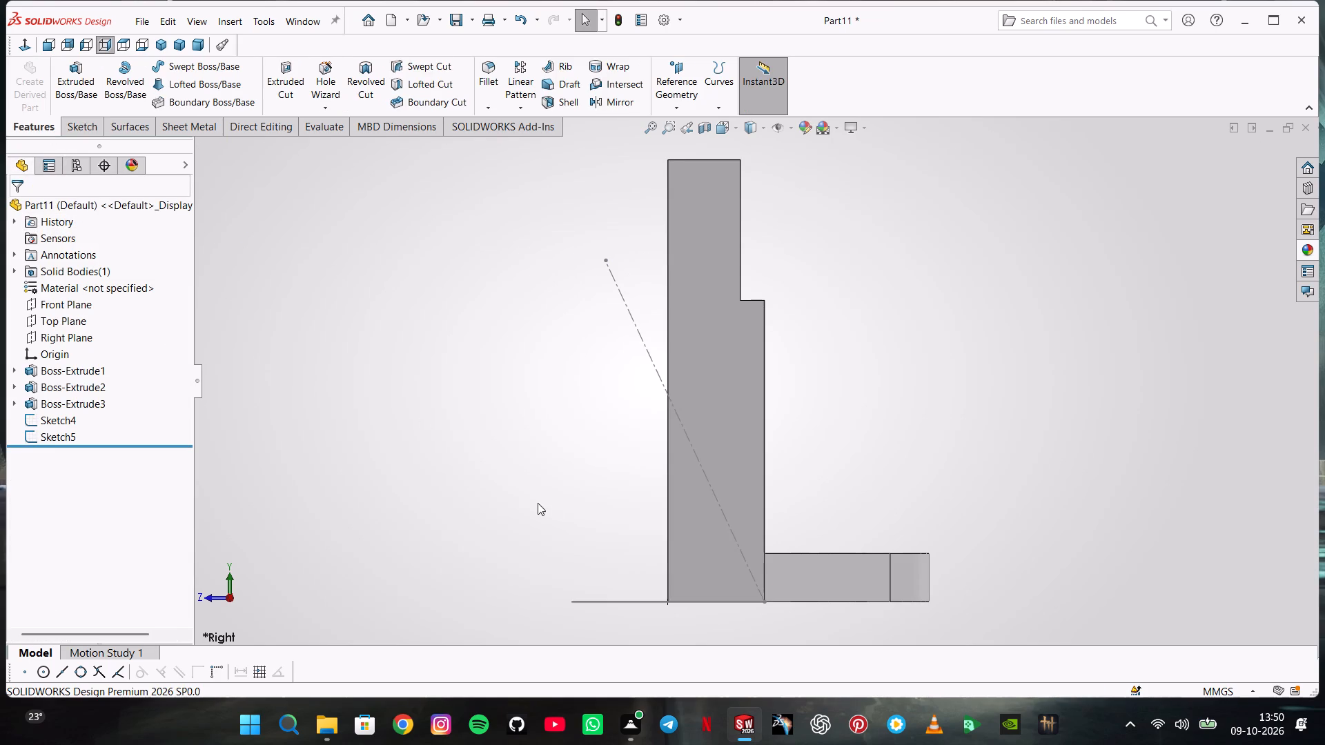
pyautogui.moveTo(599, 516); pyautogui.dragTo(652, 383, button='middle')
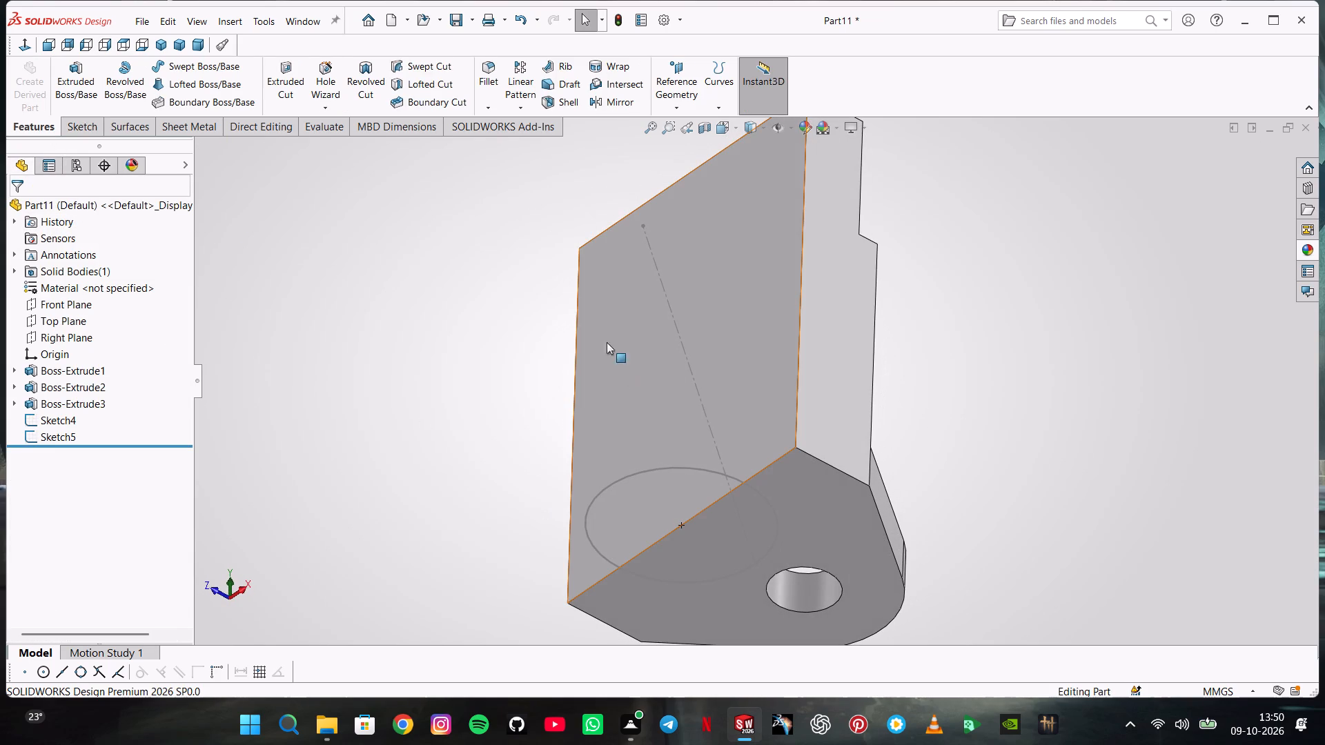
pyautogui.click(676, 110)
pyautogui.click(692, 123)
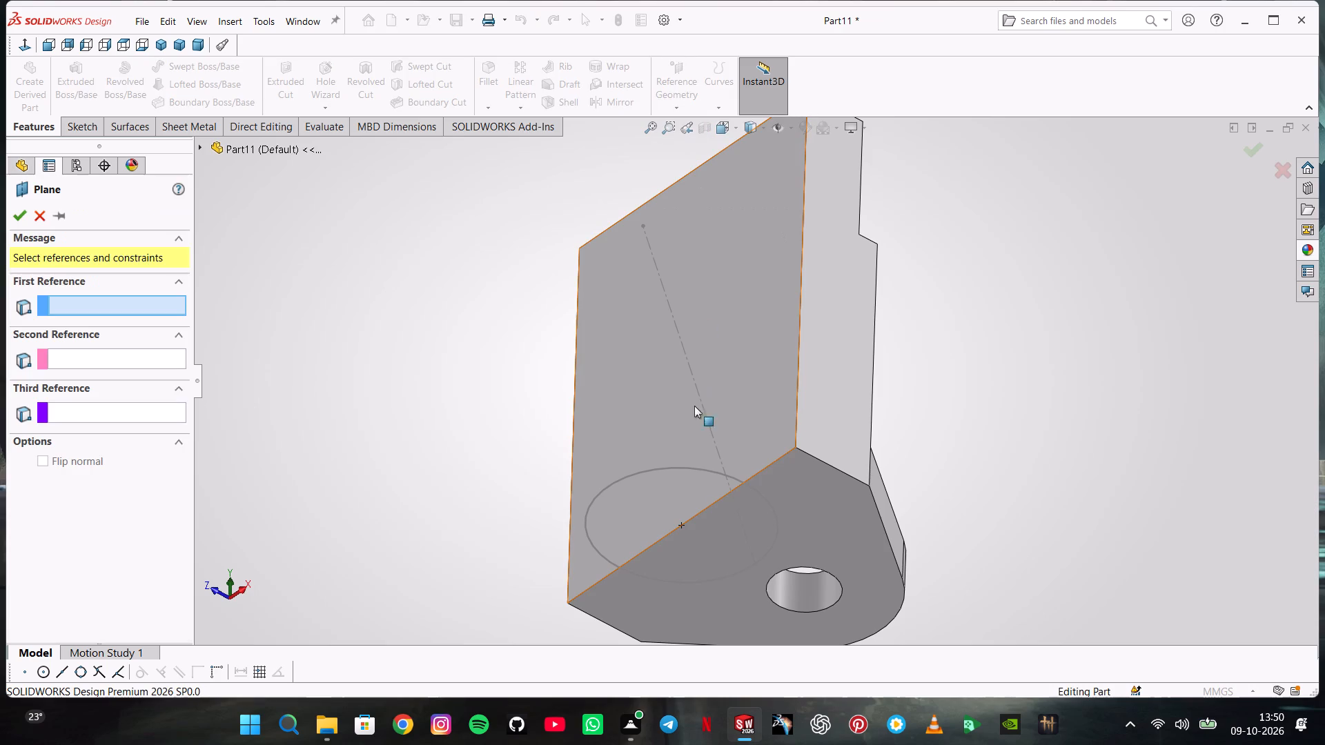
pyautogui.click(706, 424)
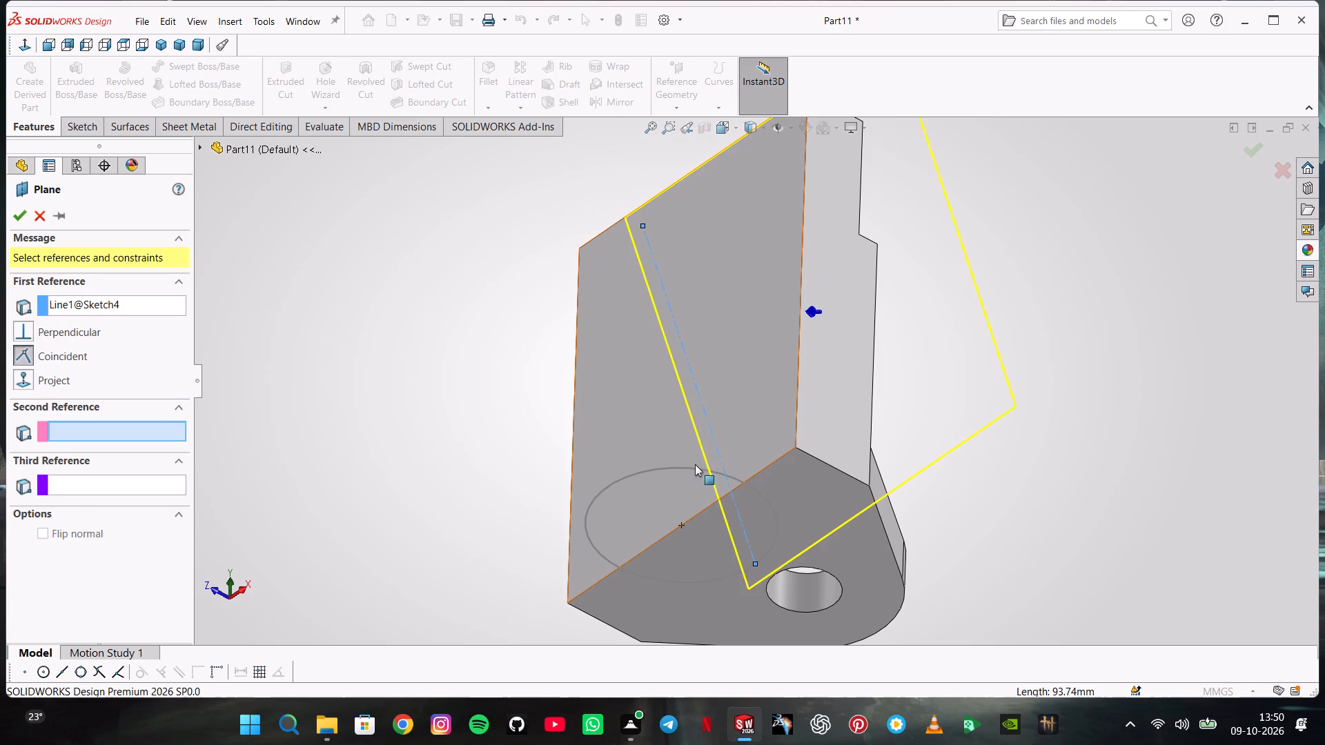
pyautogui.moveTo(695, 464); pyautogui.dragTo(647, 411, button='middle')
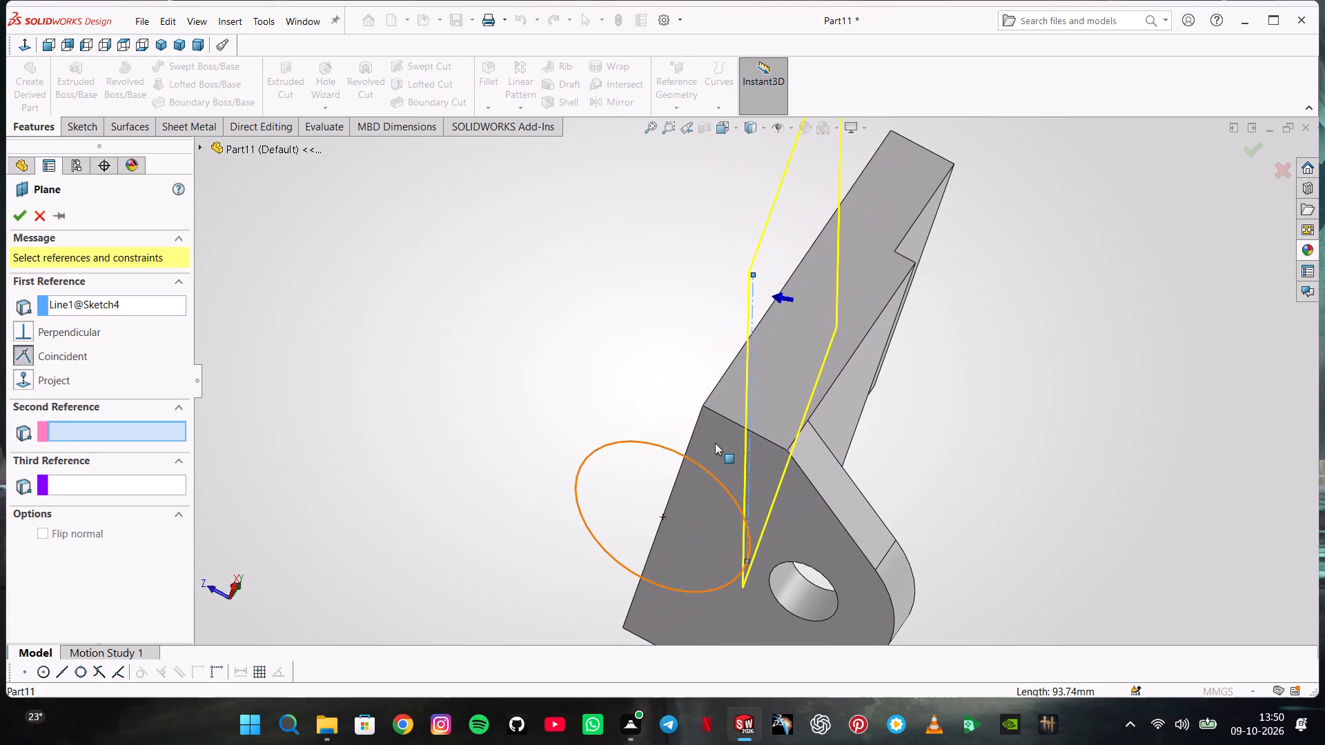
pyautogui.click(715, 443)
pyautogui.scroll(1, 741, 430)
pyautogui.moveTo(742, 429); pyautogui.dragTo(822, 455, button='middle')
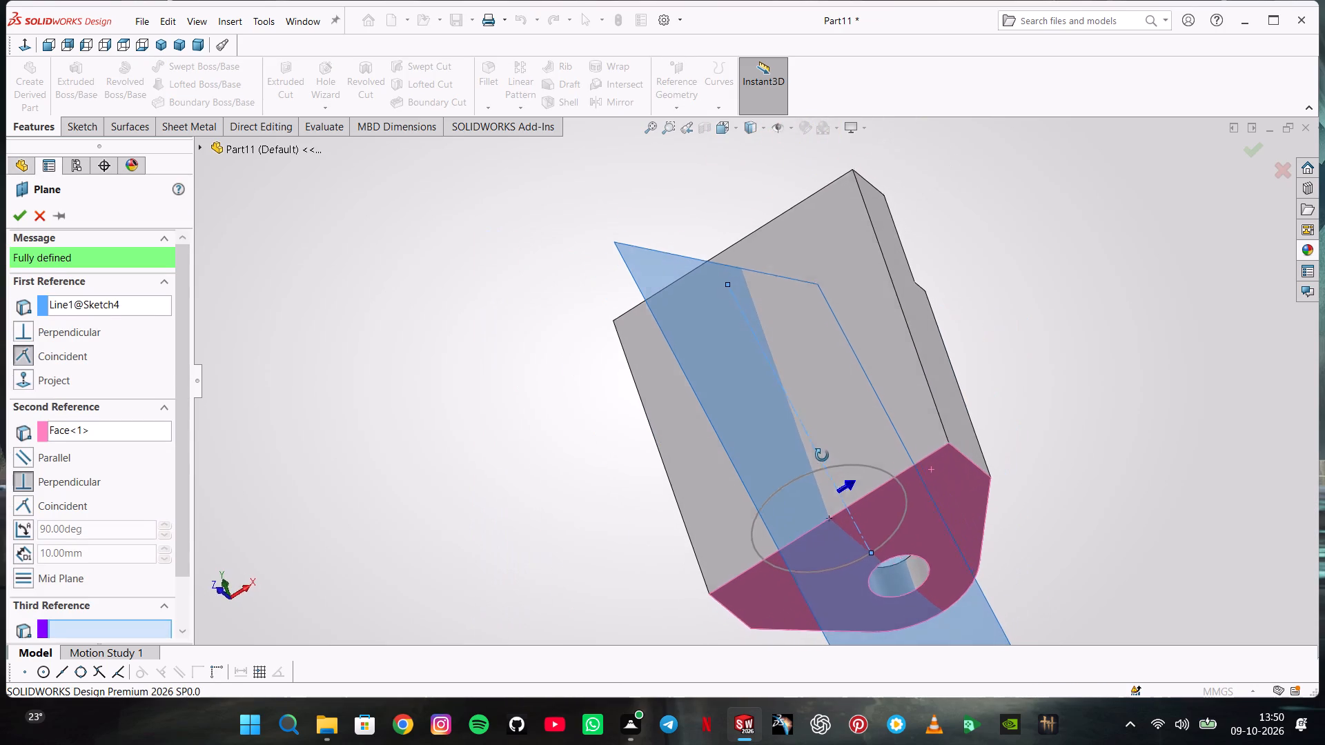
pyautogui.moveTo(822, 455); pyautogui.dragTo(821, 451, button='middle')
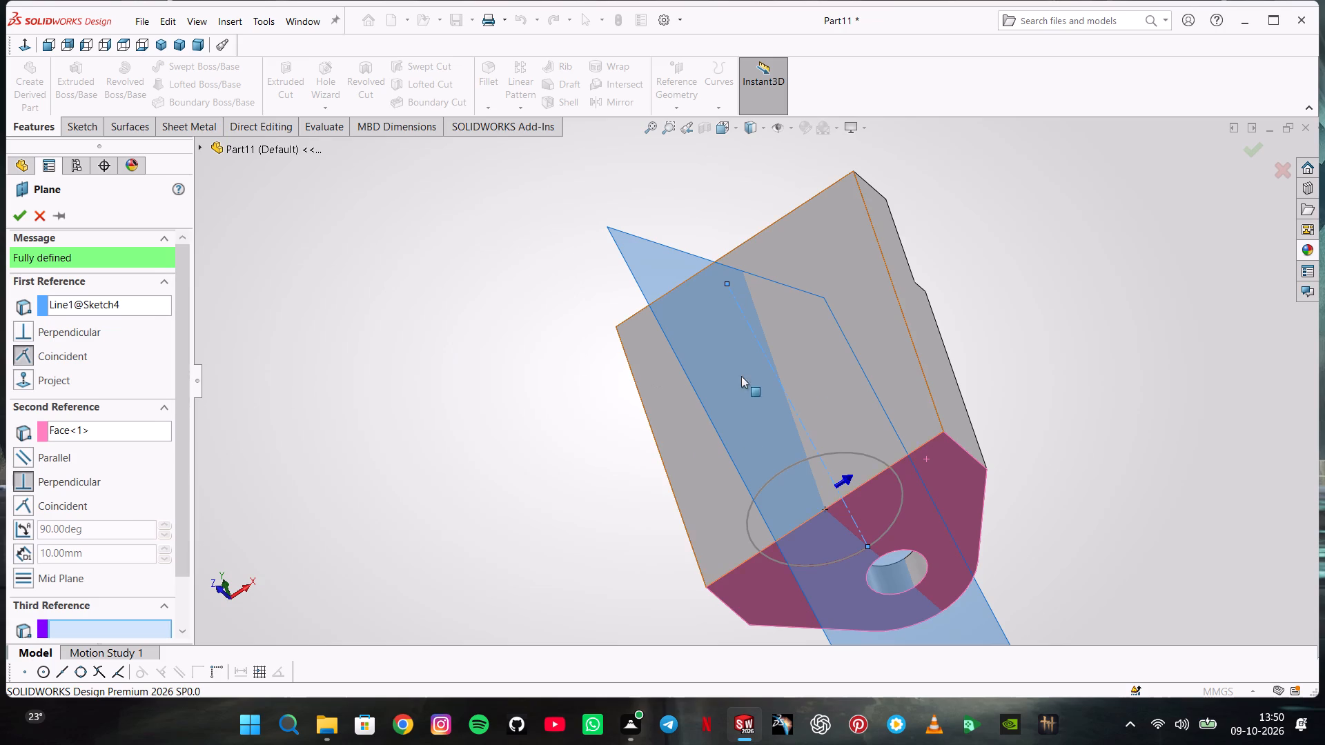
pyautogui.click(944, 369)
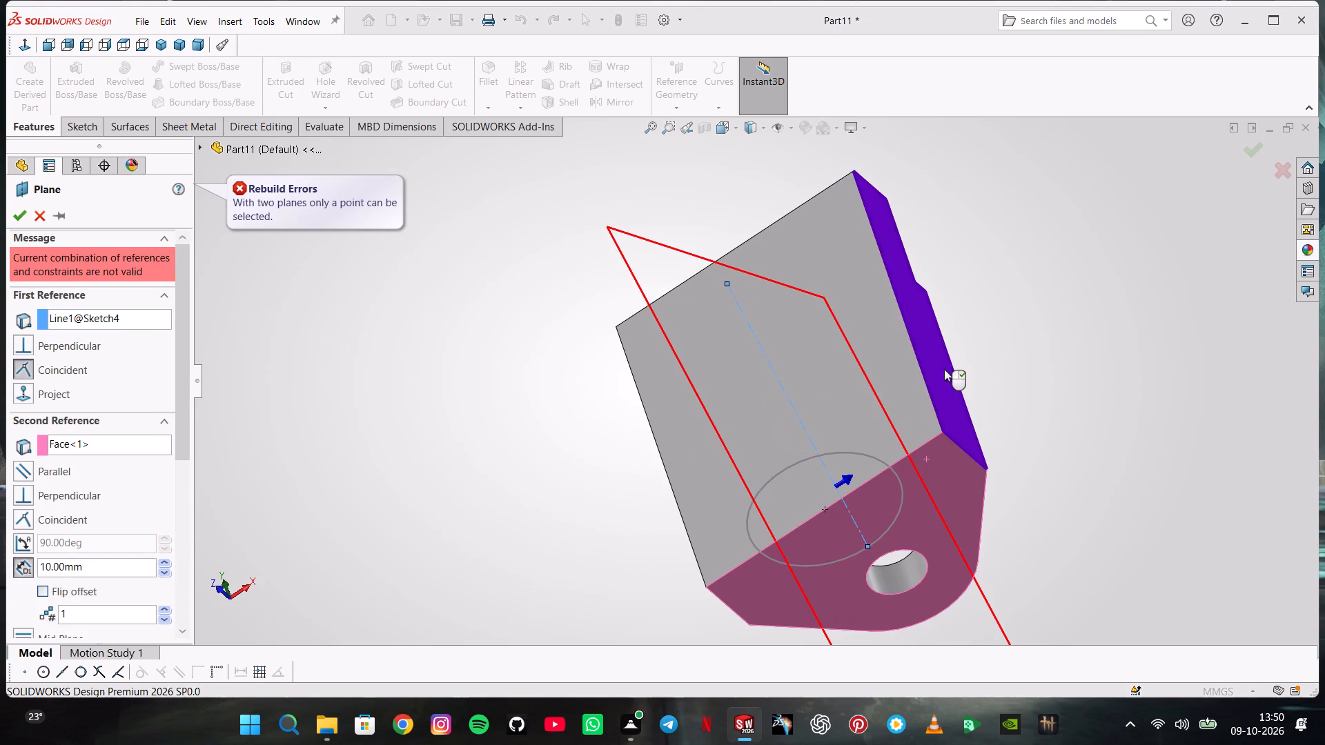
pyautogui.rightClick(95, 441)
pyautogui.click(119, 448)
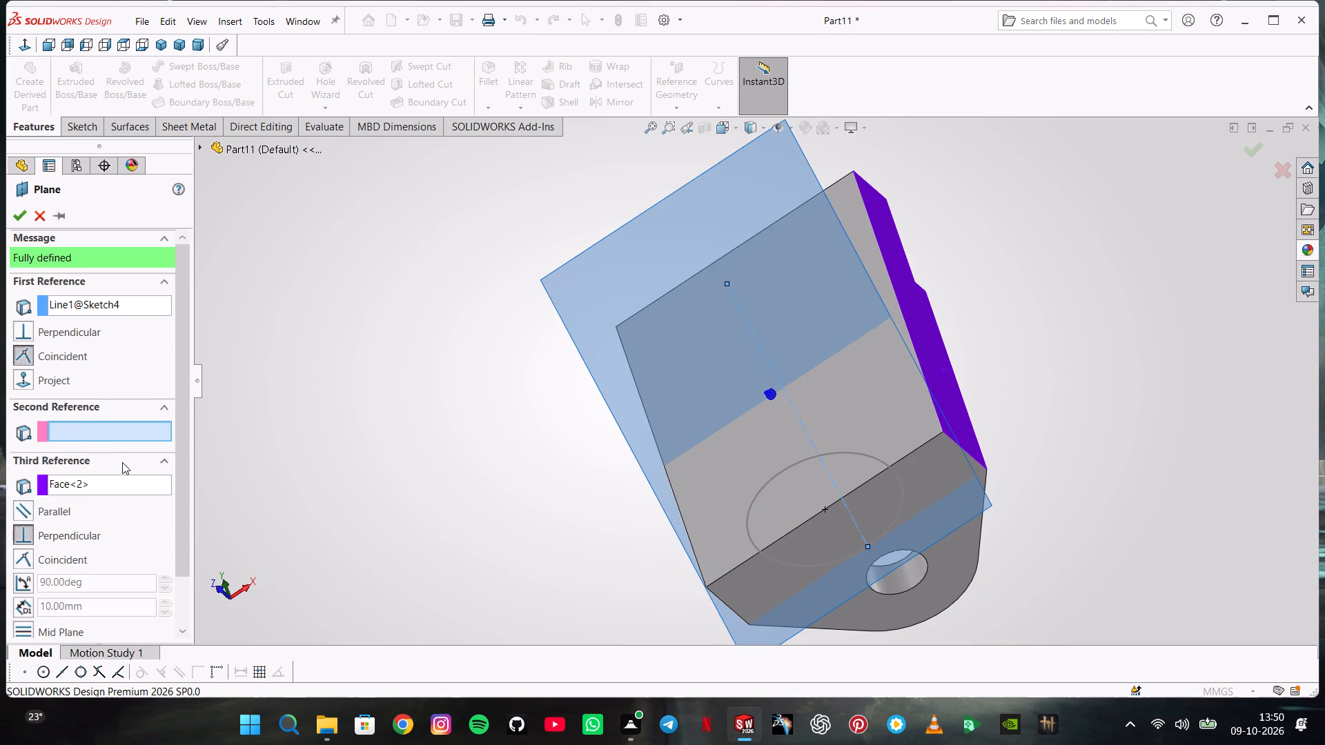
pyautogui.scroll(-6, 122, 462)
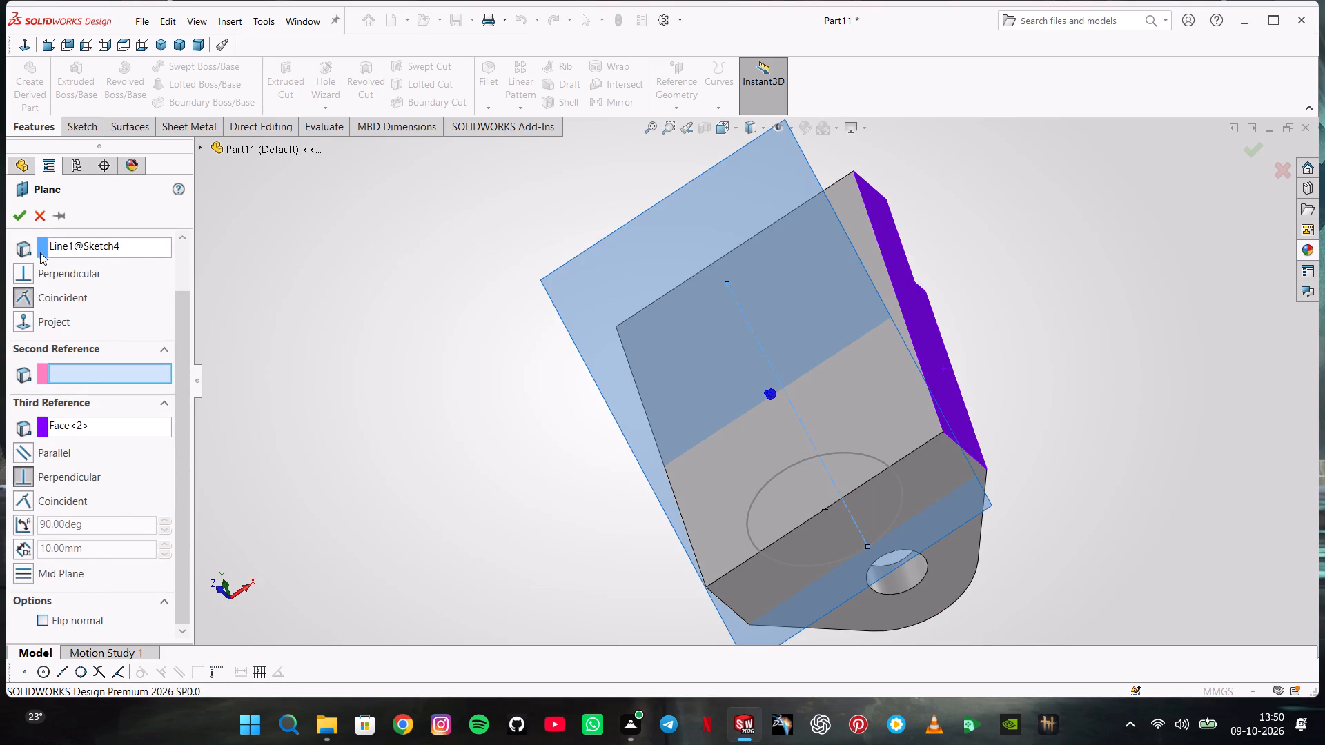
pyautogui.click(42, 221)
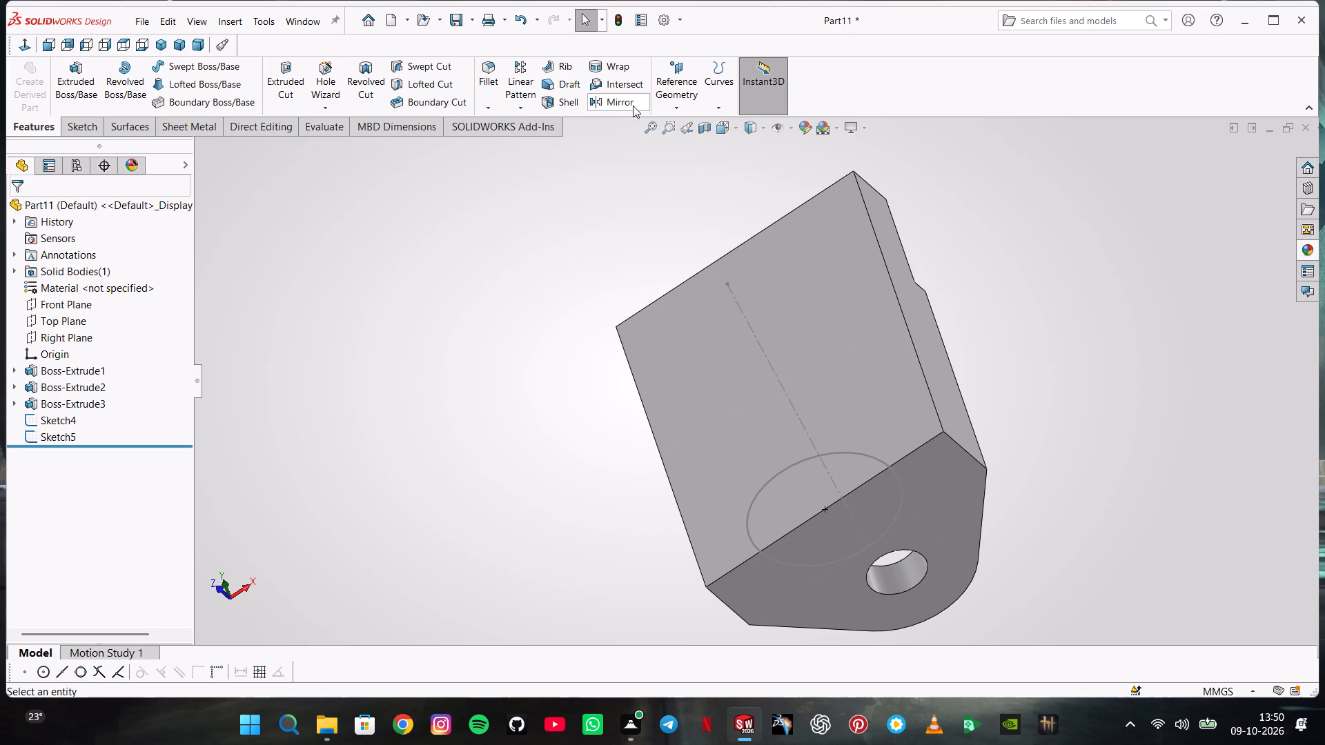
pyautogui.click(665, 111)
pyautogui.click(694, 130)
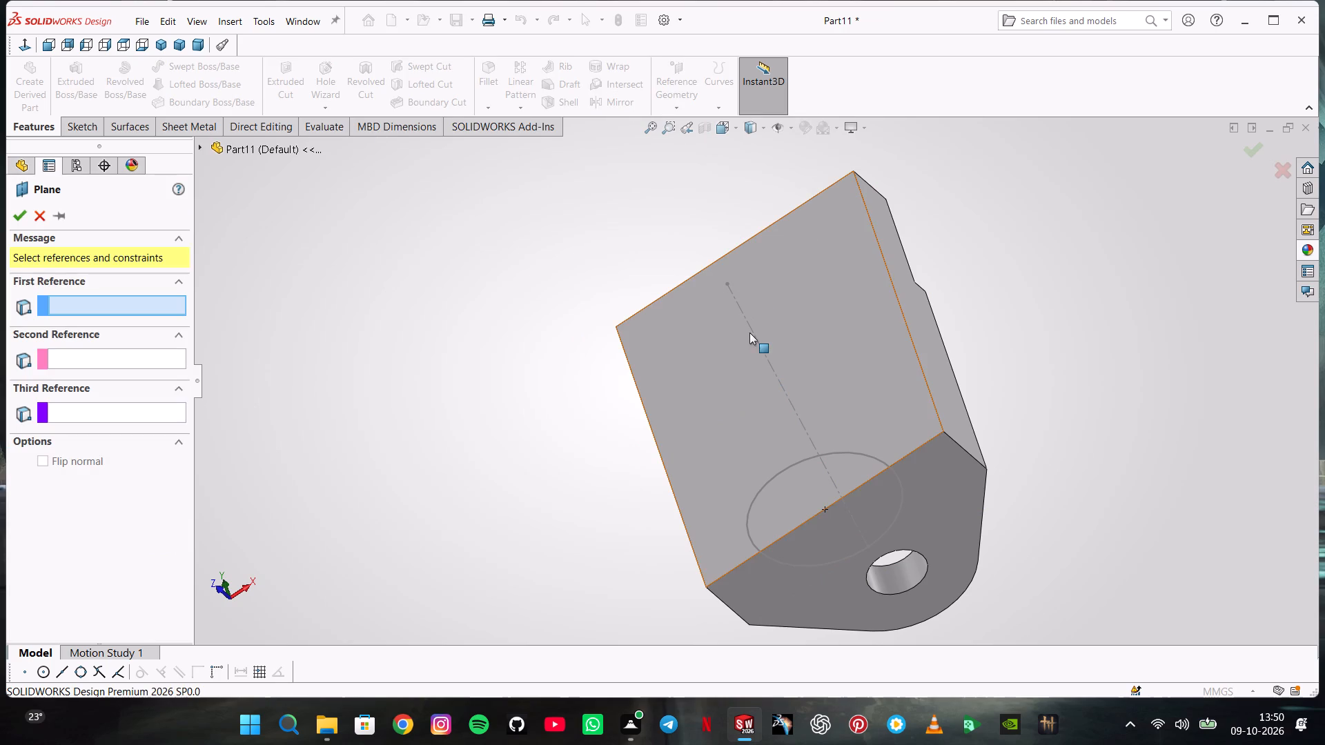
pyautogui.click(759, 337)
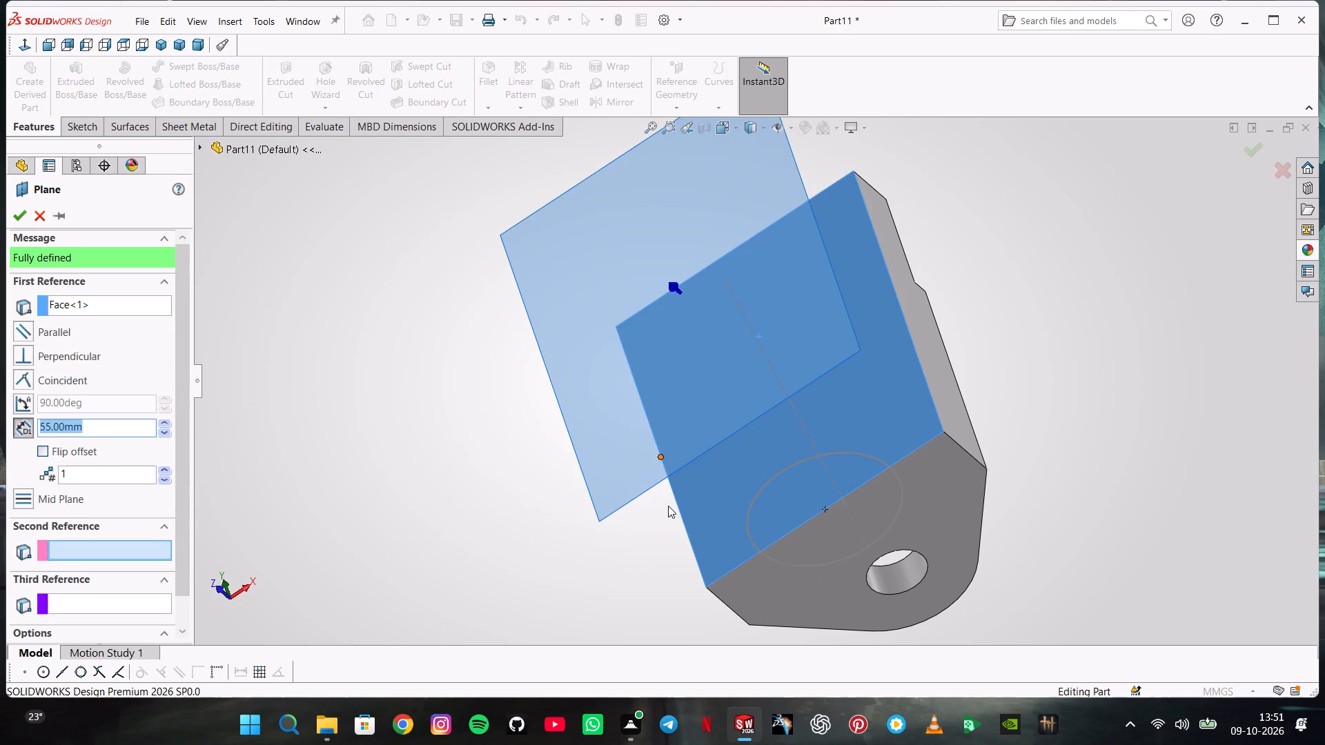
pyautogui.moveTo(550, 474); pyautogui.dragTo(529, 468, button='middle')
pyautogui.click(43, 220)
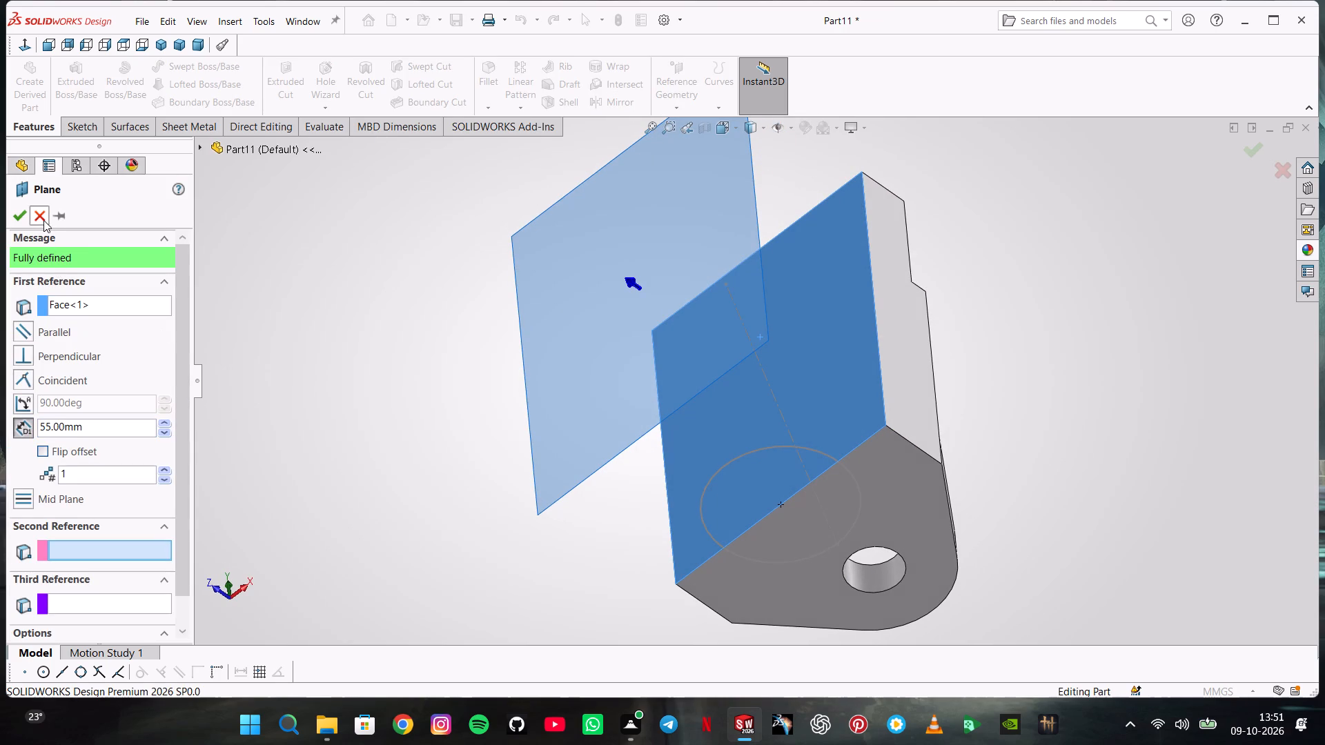
# Create a reference plane coincident with the slanted construction line and perpendicular to the Right Plane.
pyautogui.click(671, 104)
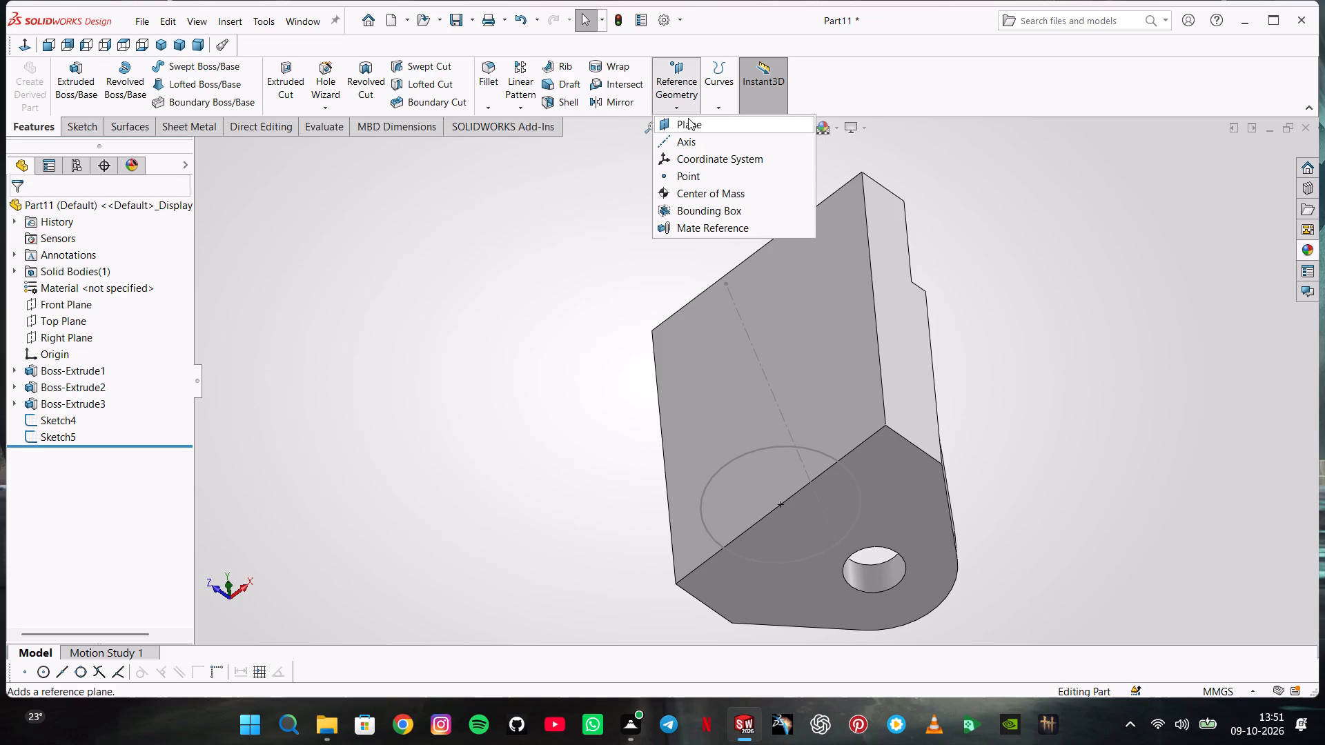
pyautogui.click(688, 118)
pyautogui.moveTo(783, 272); pyautogui.dragTo(740, 286, button='middle')
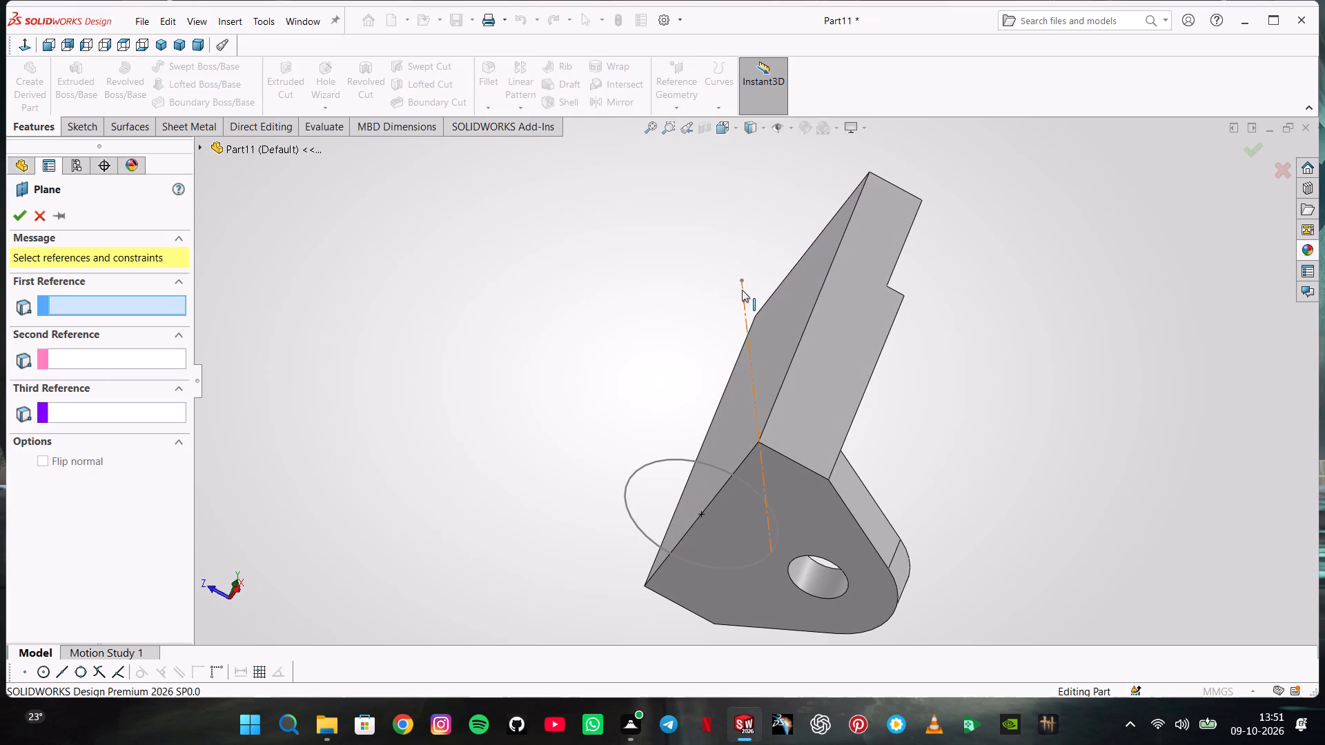
pyautogui.click(742, 290)
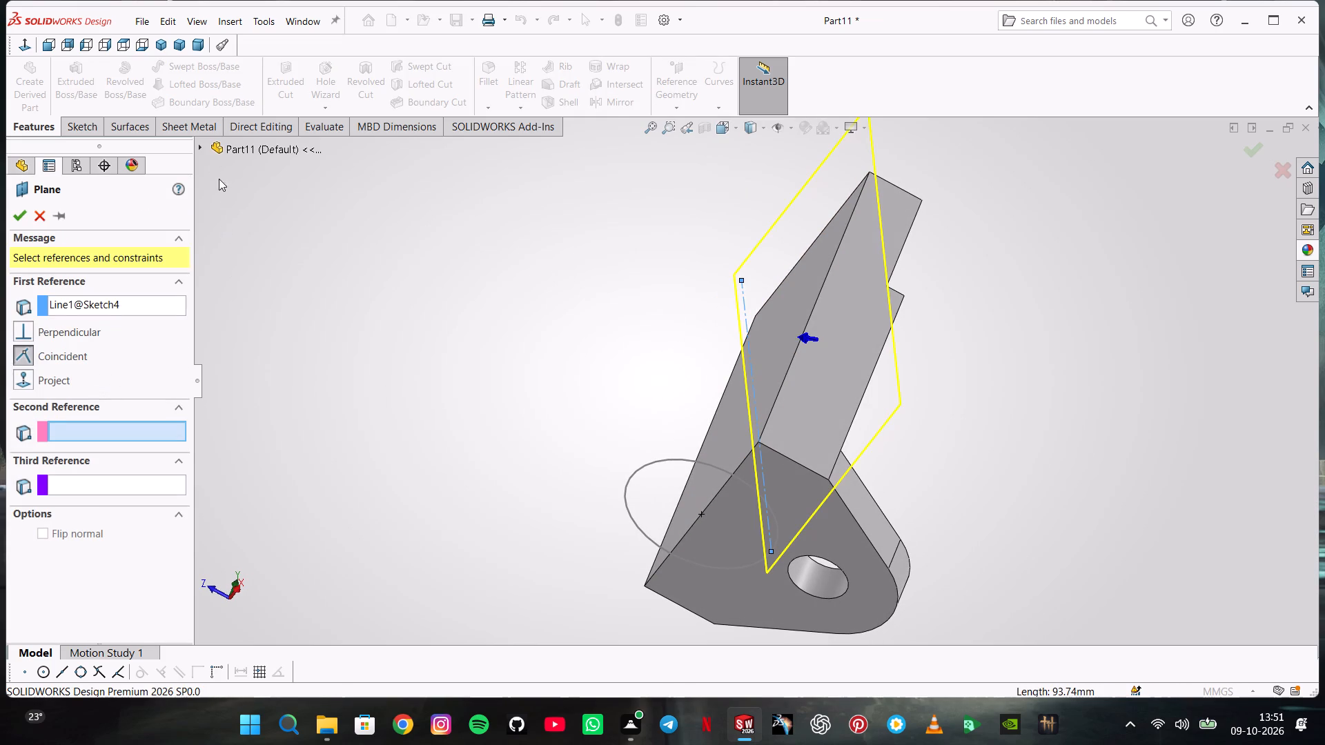
pyautogui.click(201, 143)
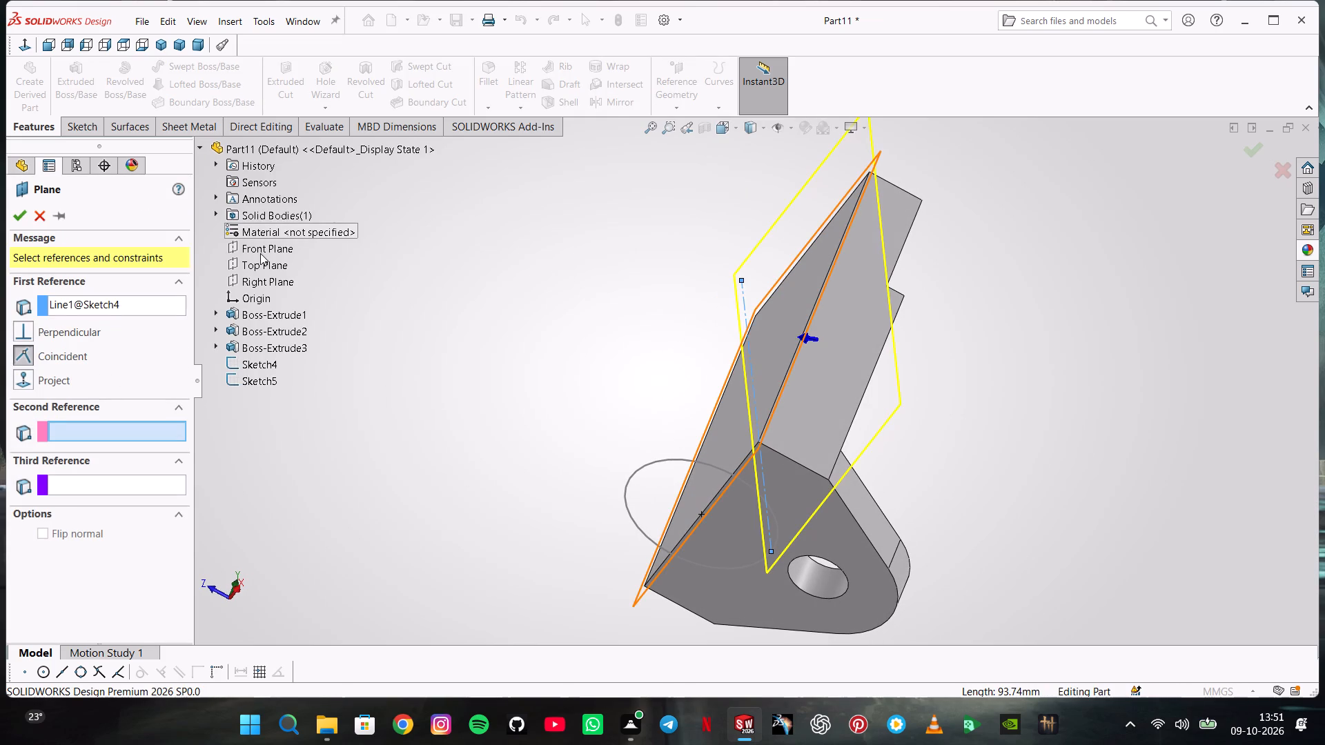
pyautogui.click(279, 266)
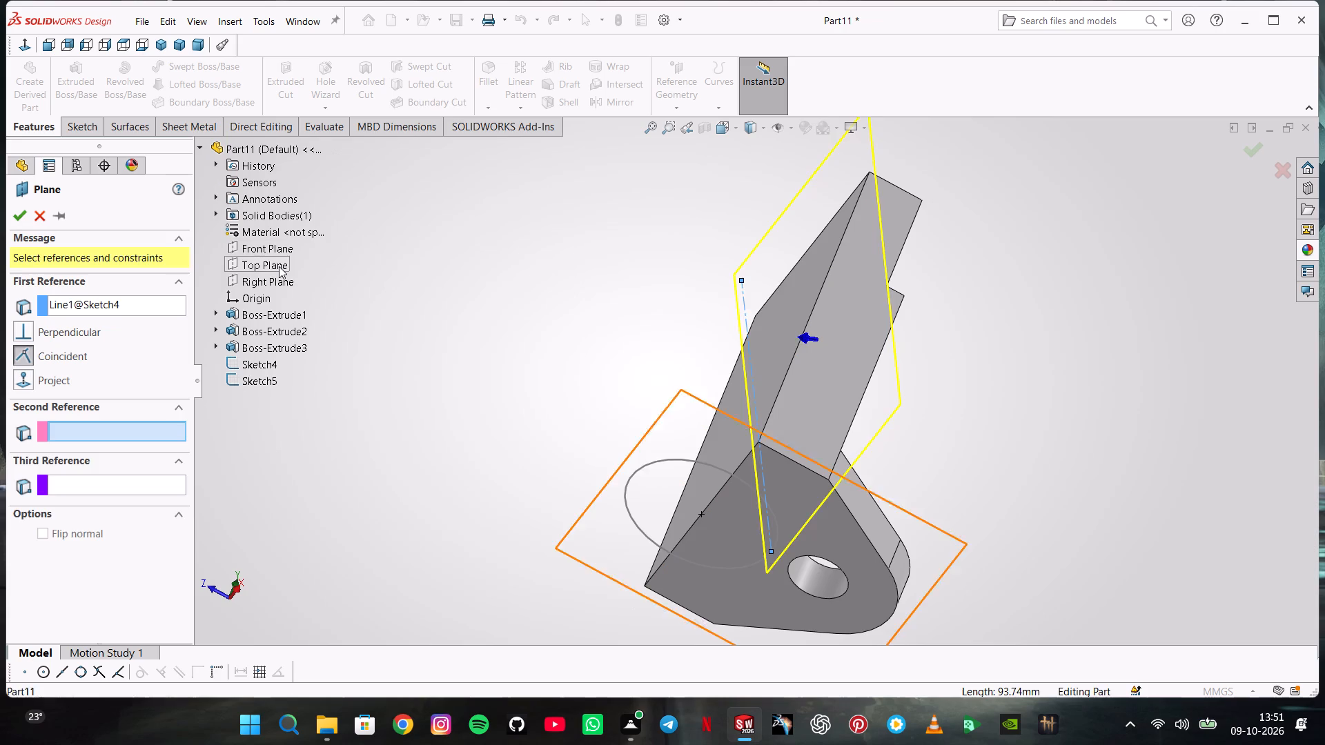
pyautogui.moveTo(522, 403); pyautogui.dragTo(584, 399, button='middle')
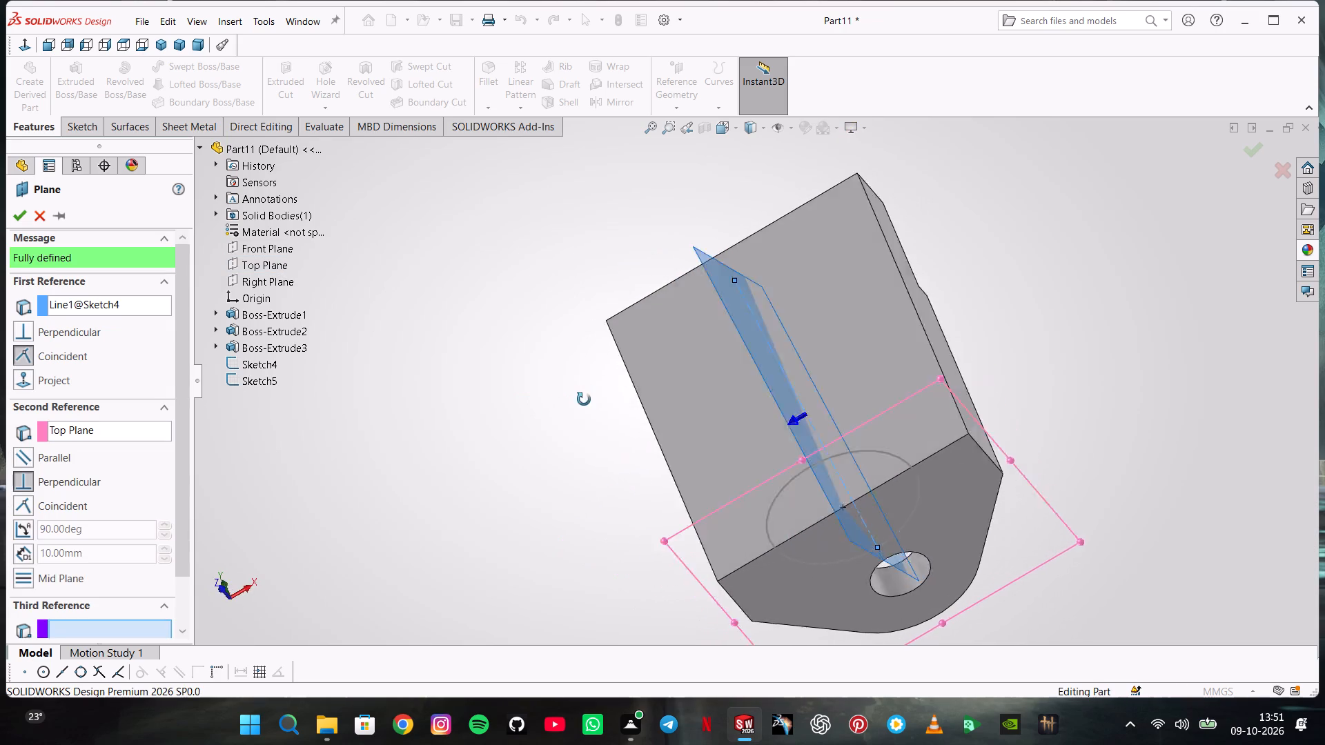
pyautogui.moveTo(584, 399); pyautogui.dragTo(551, 407, button='middle')
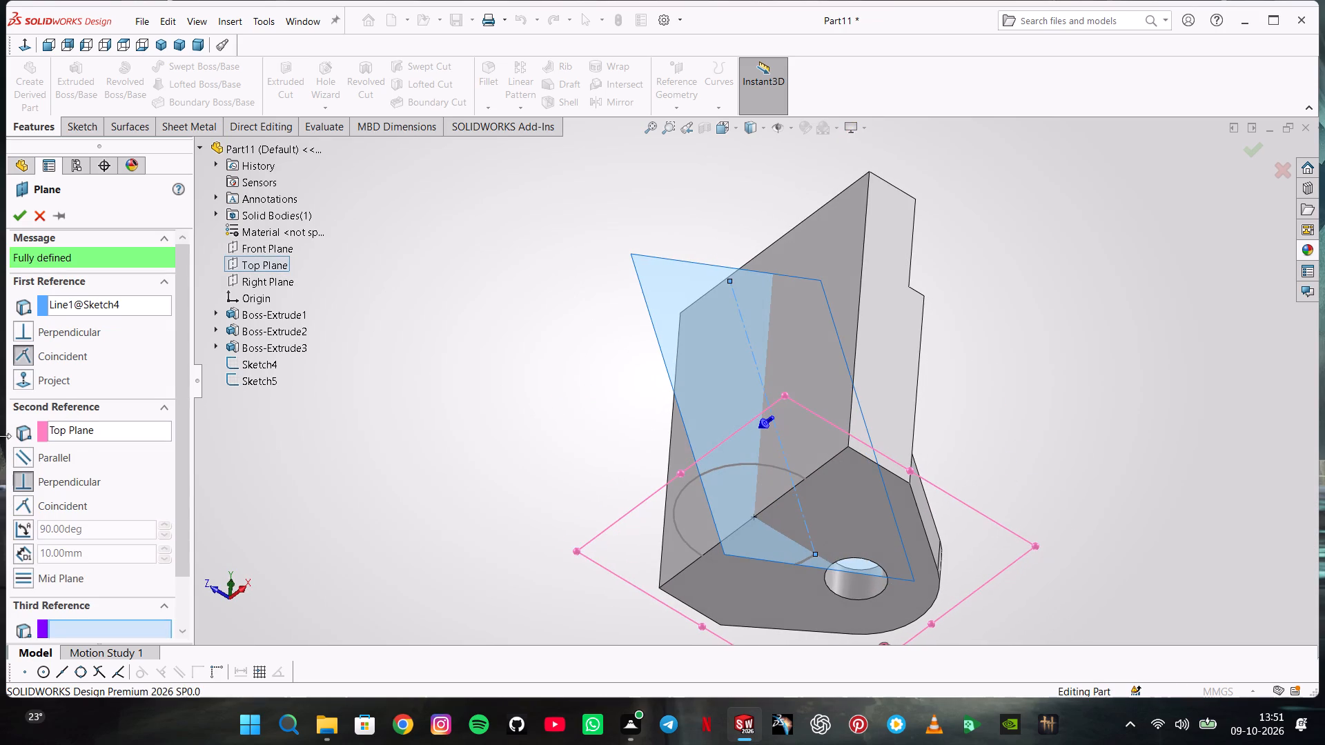
pyautogui.rightClick(79, 430)
pyautogui.click(115, 439)
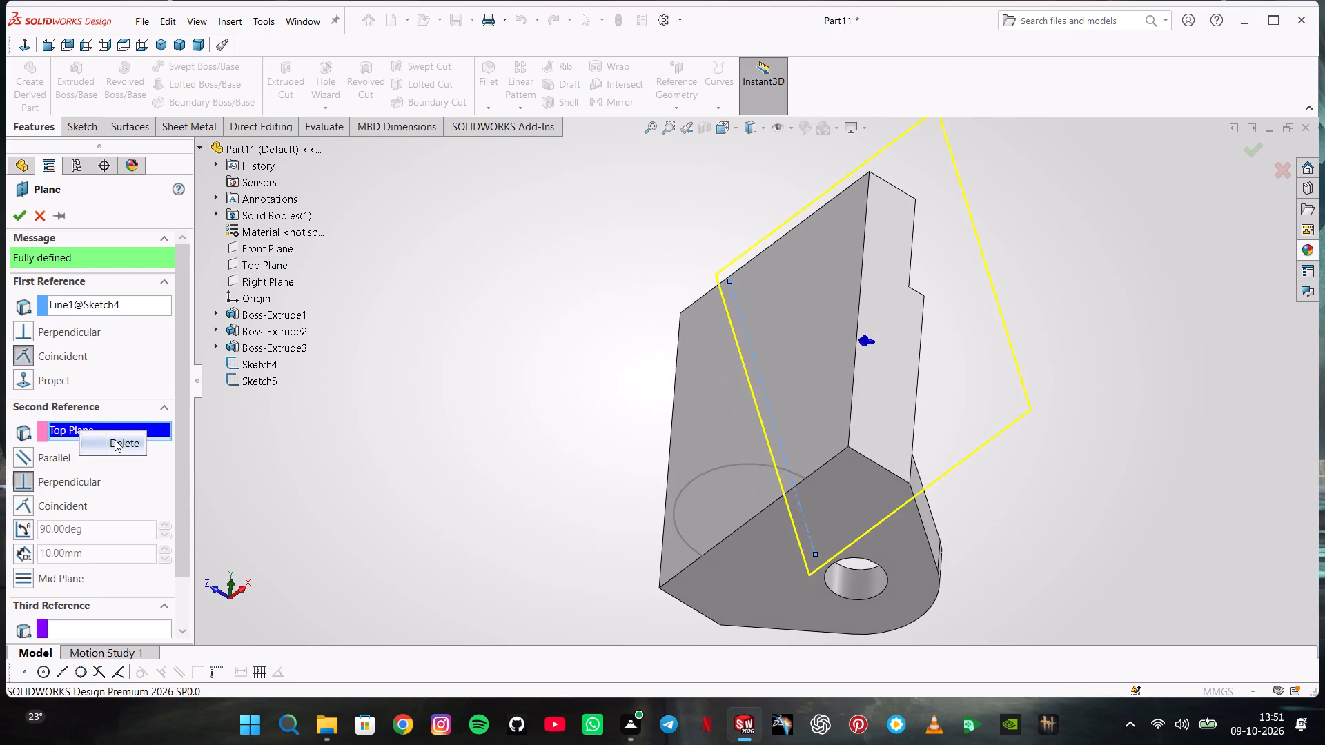
pyautogui.click(271, 286)
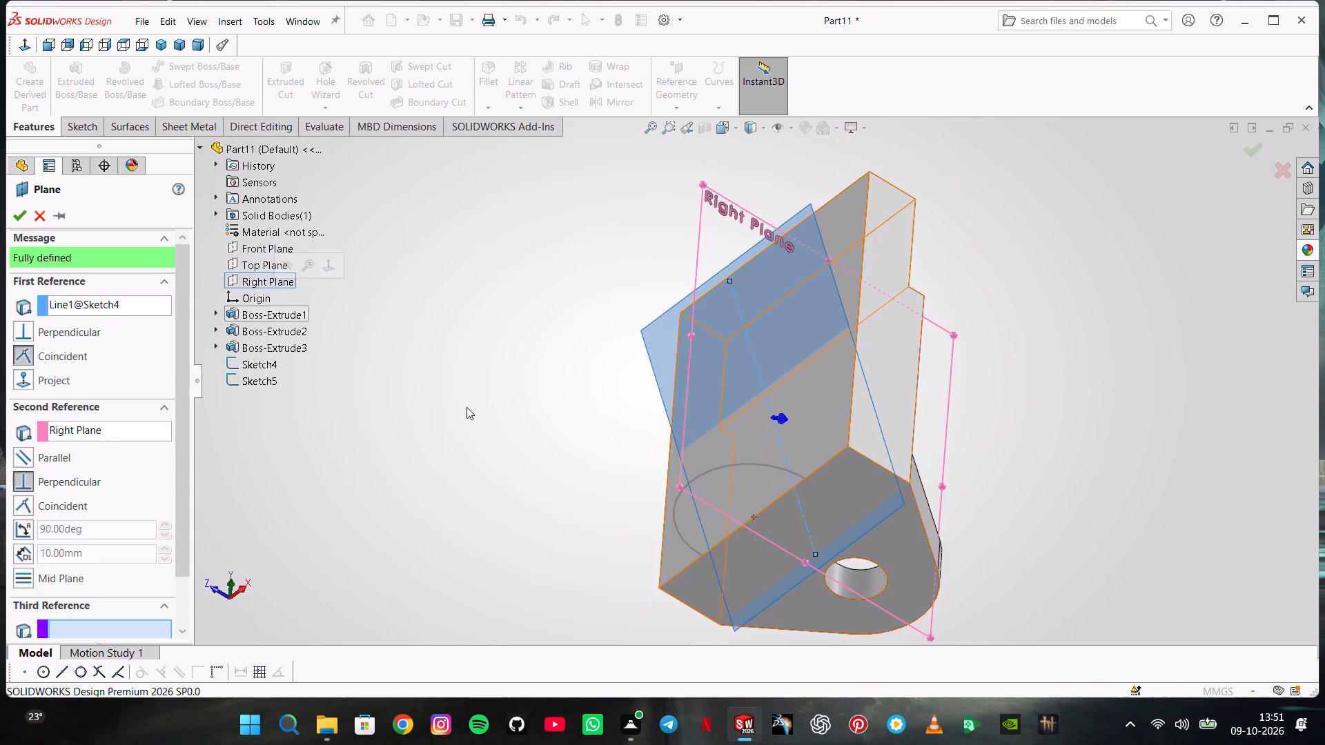
pyautogui.moveTo(553, 399); pyautogui.dragTo(516, 421, button='middle')
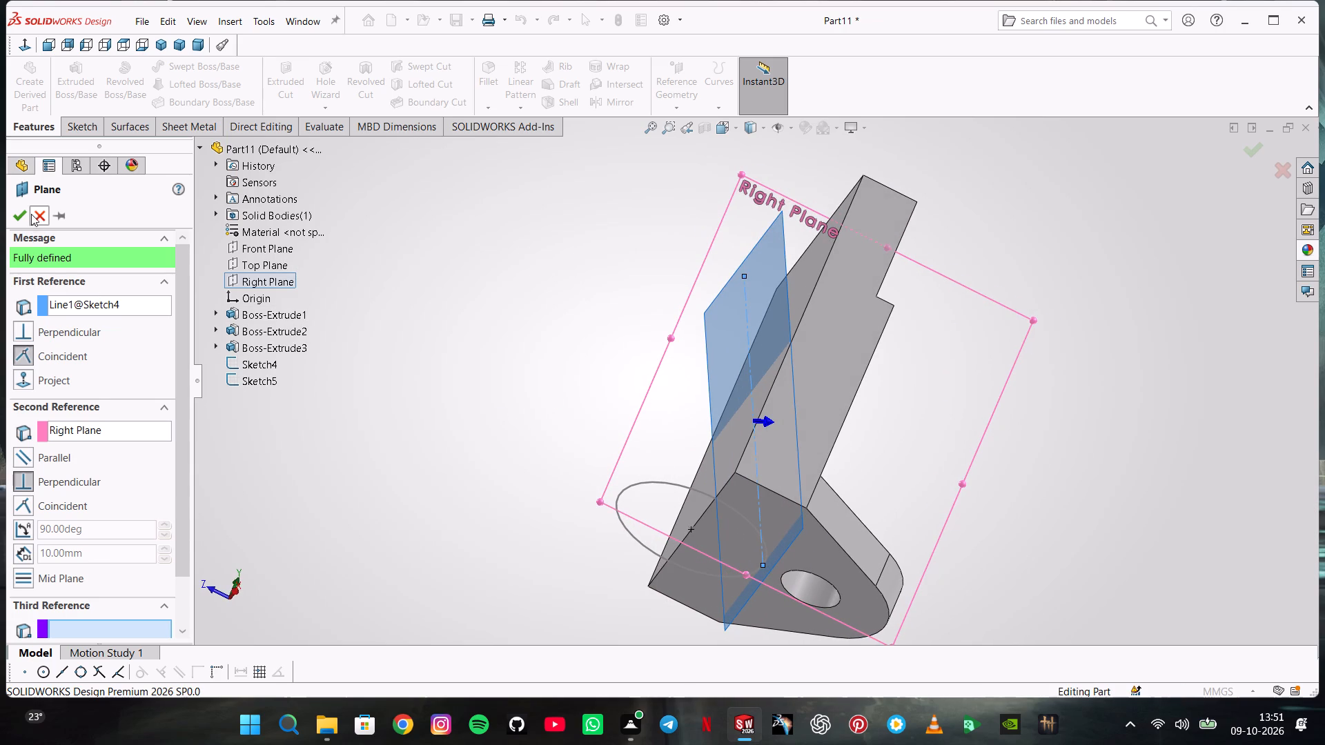
pyautogui.click(26, 215)
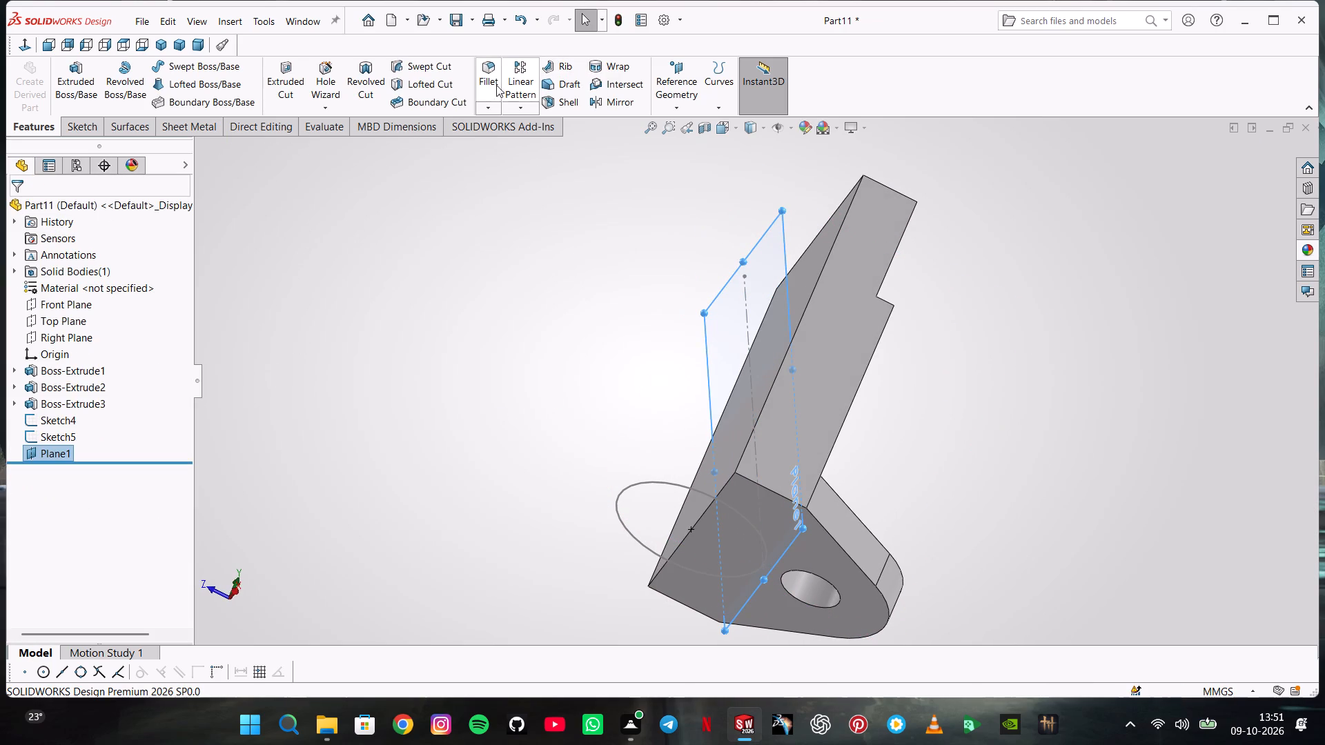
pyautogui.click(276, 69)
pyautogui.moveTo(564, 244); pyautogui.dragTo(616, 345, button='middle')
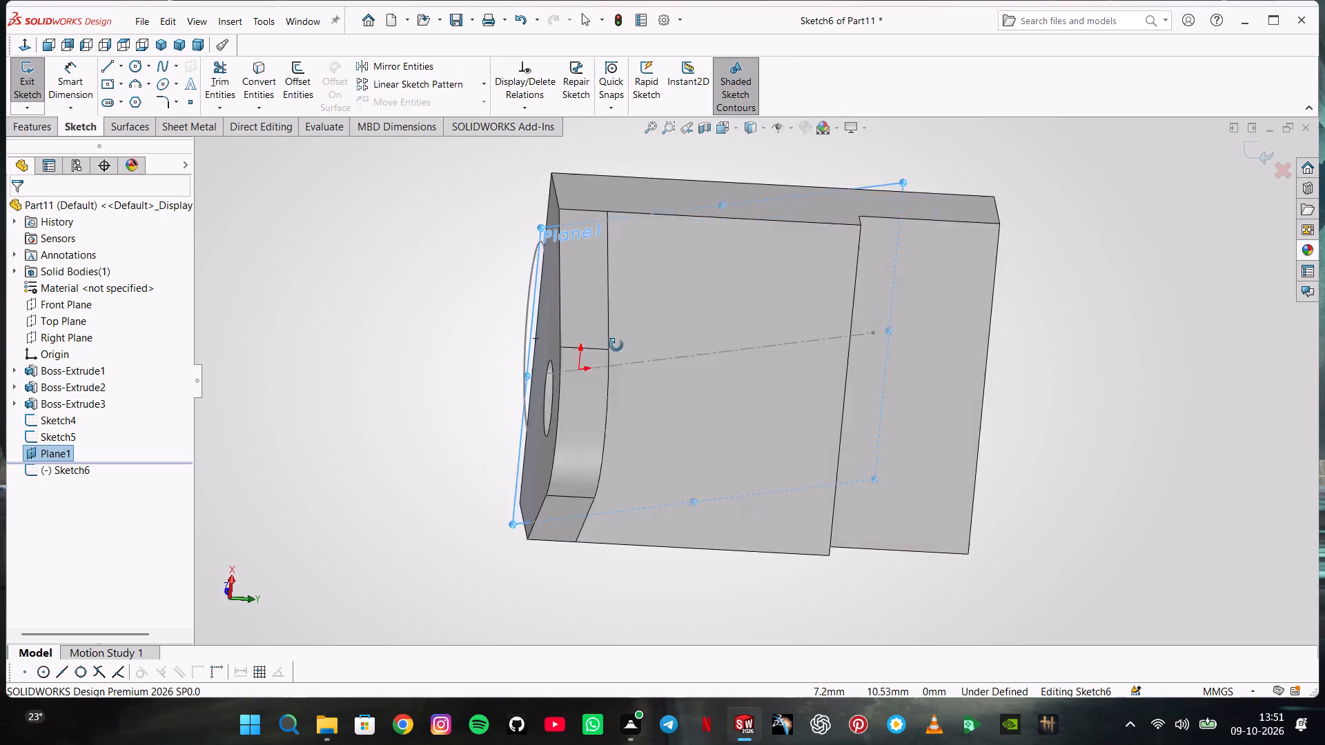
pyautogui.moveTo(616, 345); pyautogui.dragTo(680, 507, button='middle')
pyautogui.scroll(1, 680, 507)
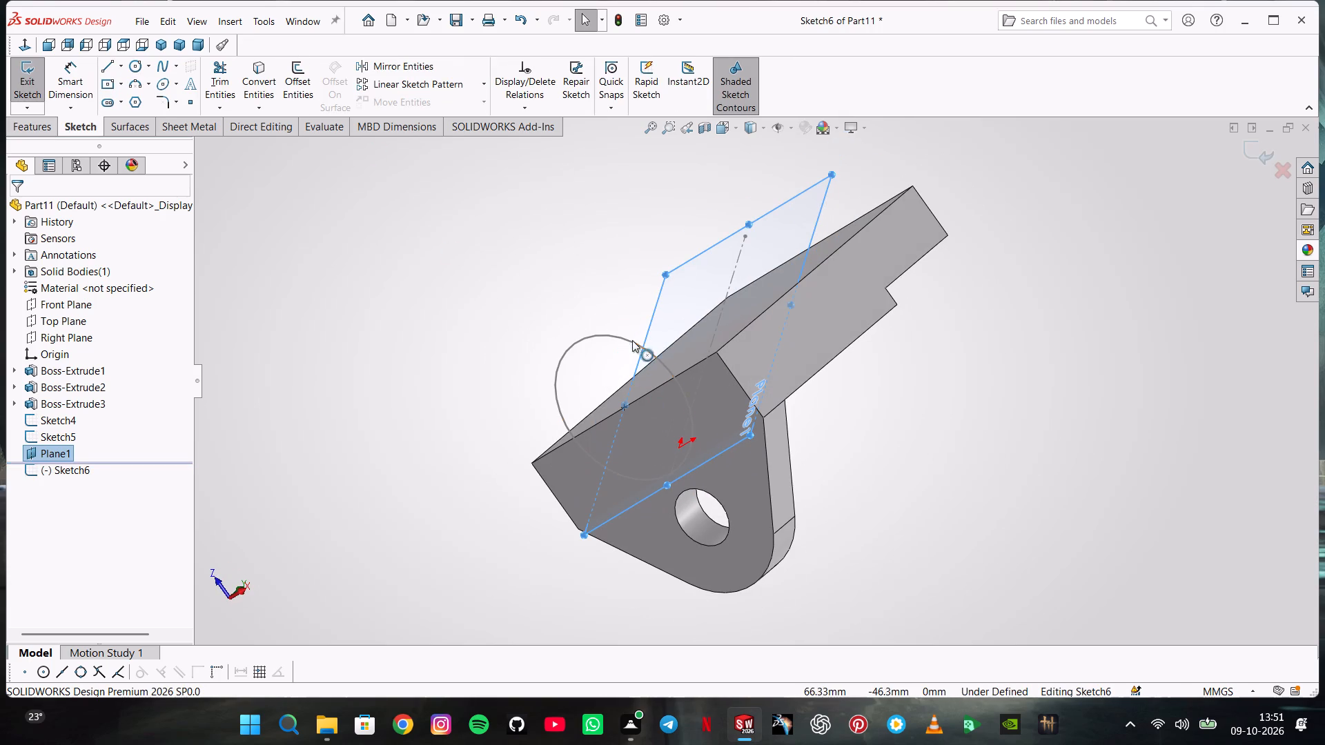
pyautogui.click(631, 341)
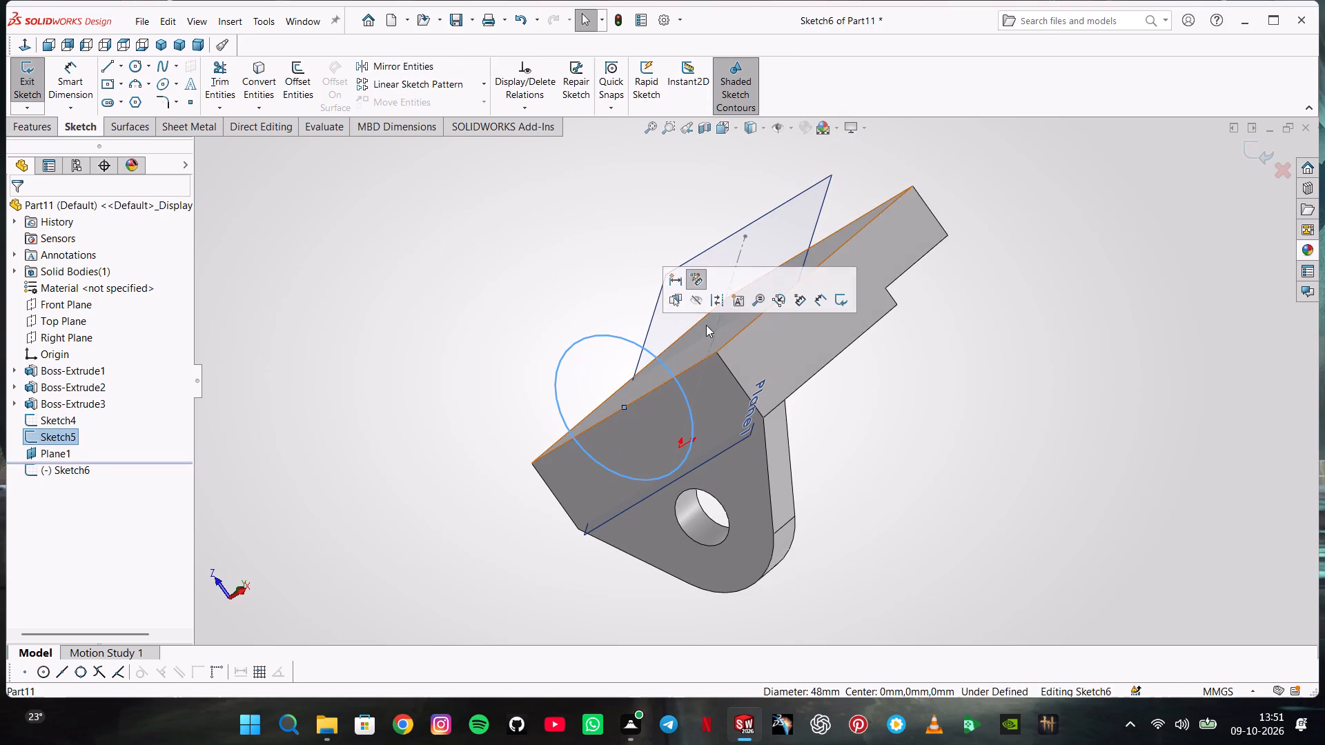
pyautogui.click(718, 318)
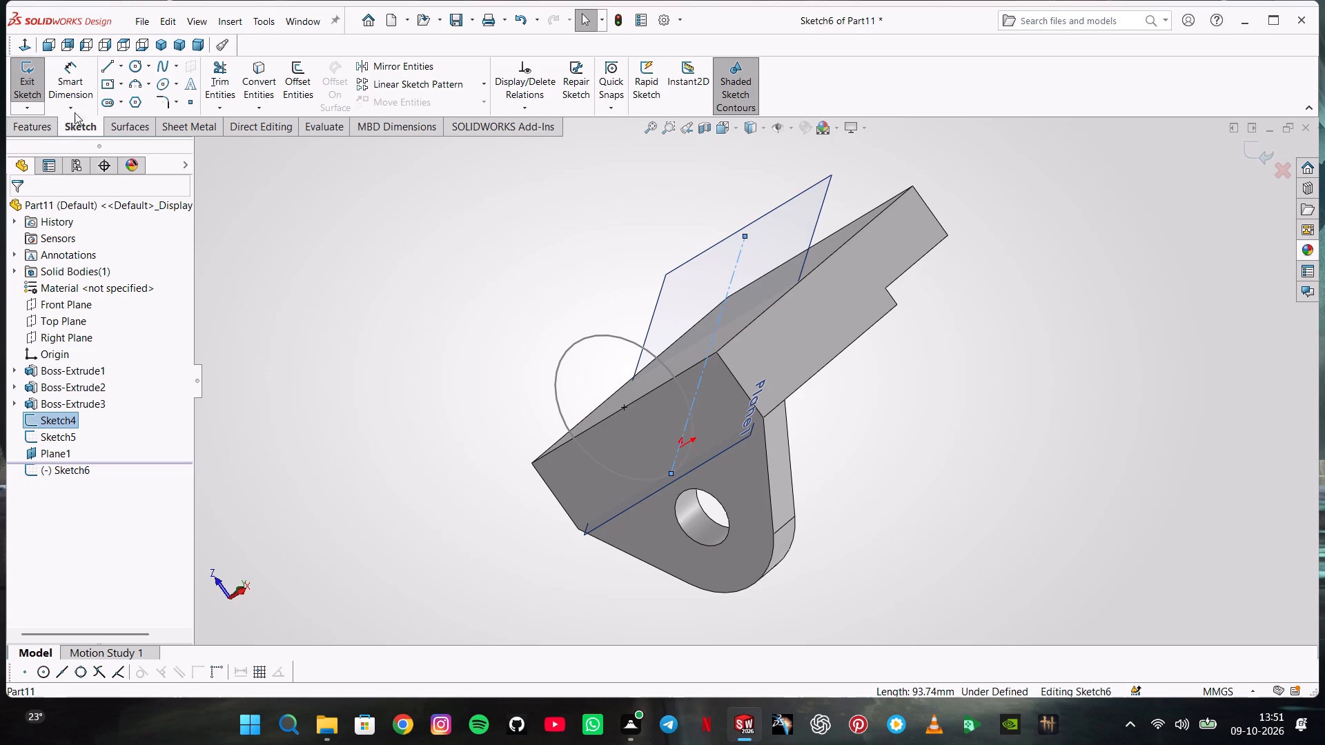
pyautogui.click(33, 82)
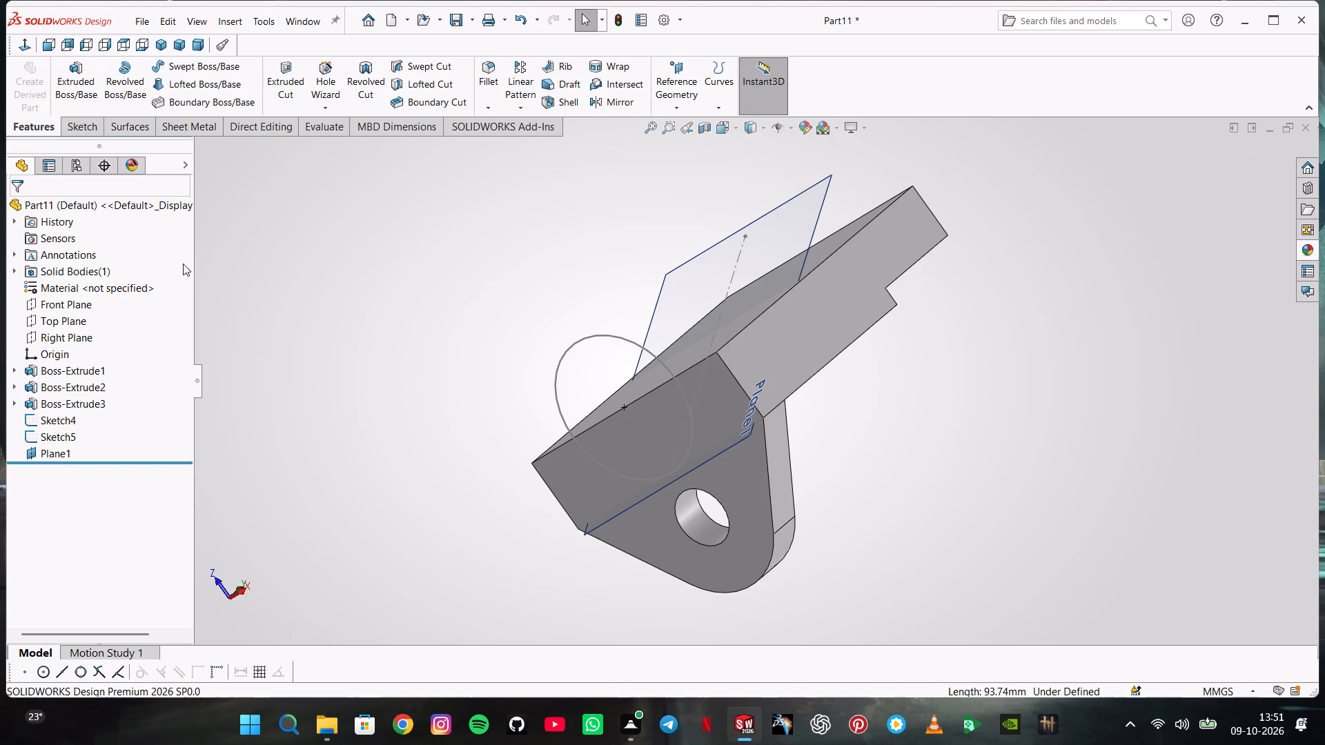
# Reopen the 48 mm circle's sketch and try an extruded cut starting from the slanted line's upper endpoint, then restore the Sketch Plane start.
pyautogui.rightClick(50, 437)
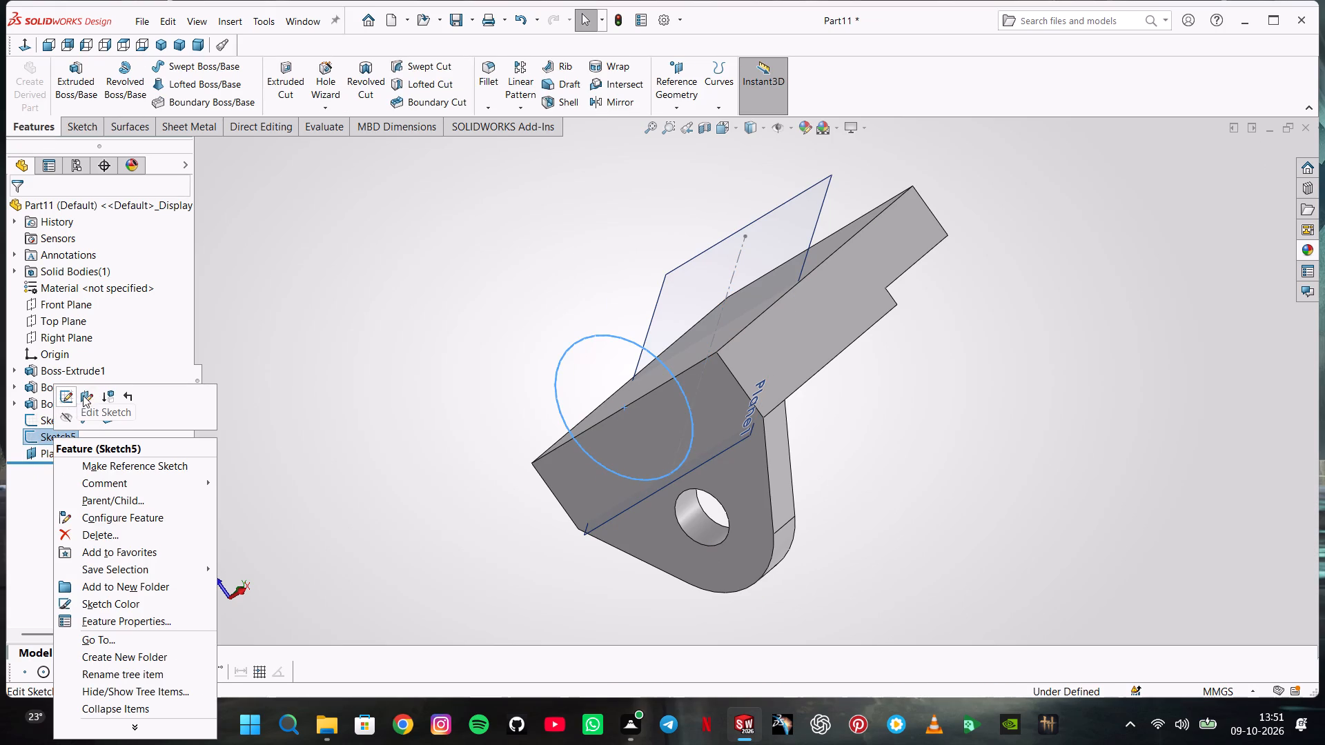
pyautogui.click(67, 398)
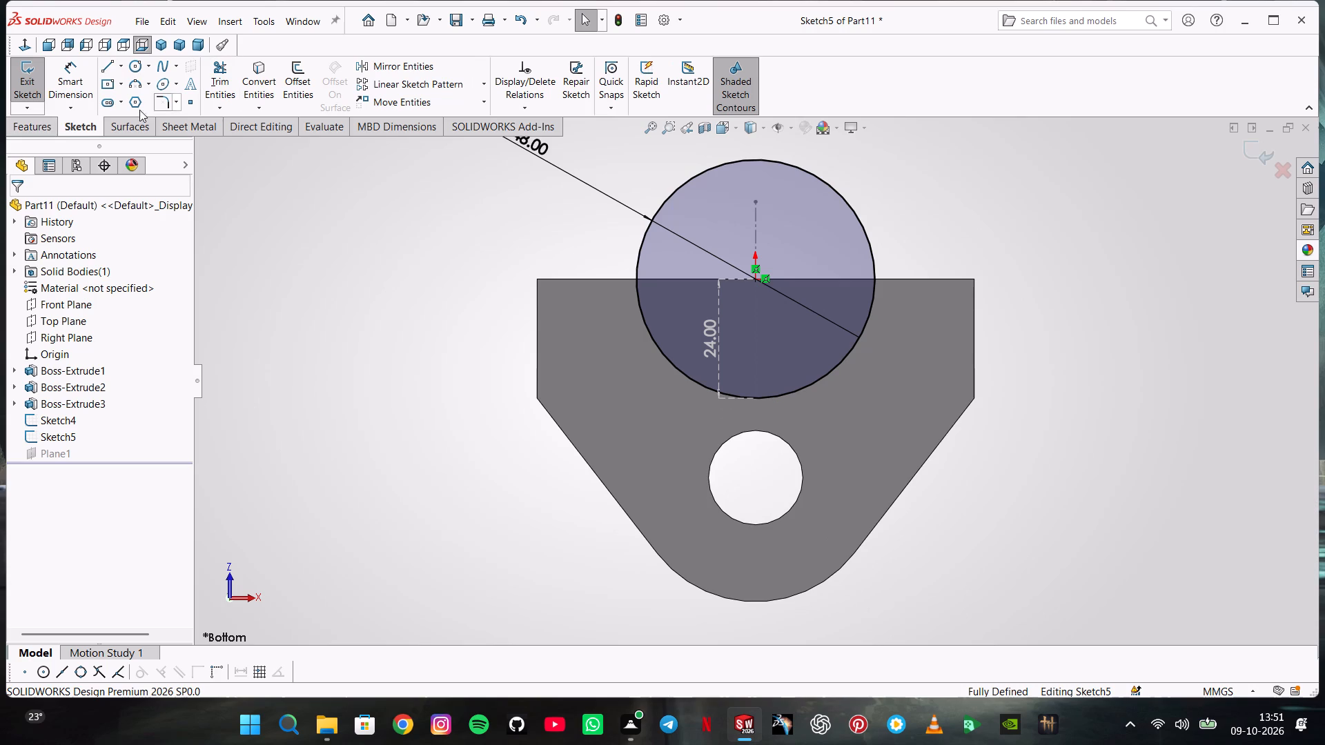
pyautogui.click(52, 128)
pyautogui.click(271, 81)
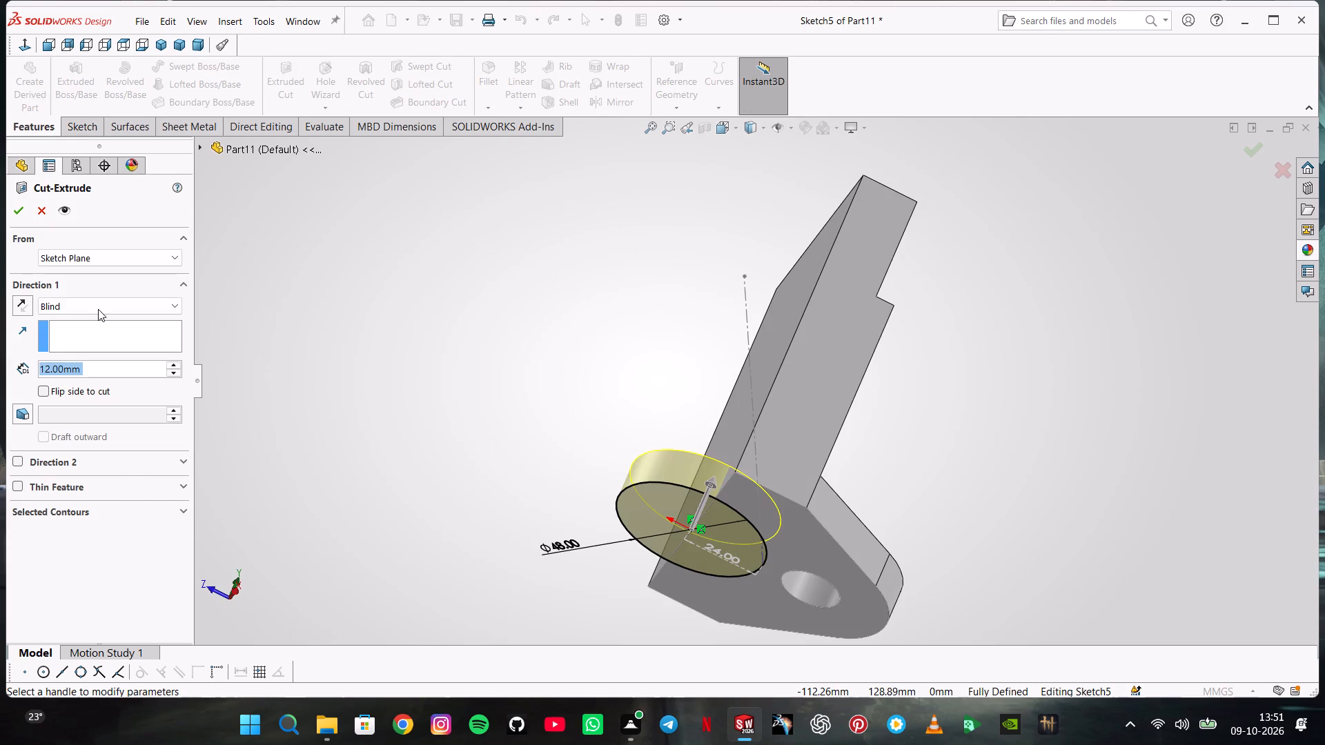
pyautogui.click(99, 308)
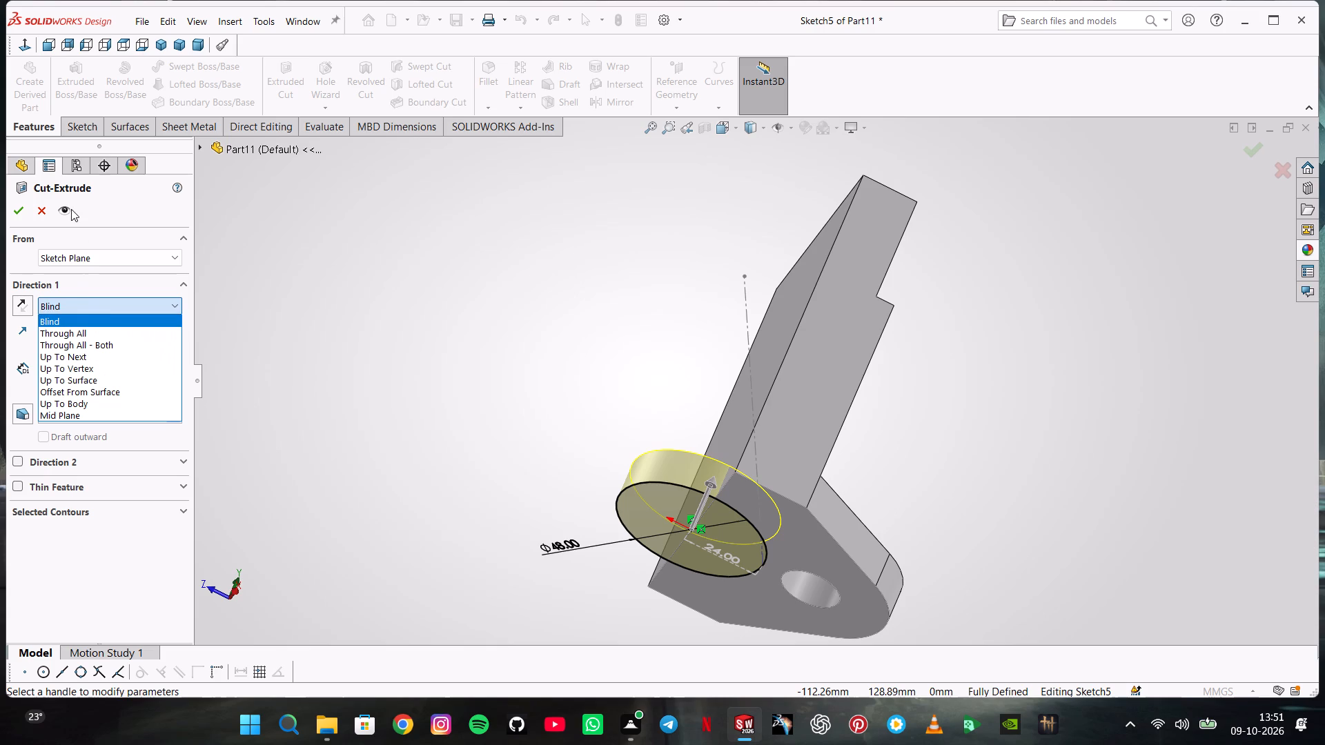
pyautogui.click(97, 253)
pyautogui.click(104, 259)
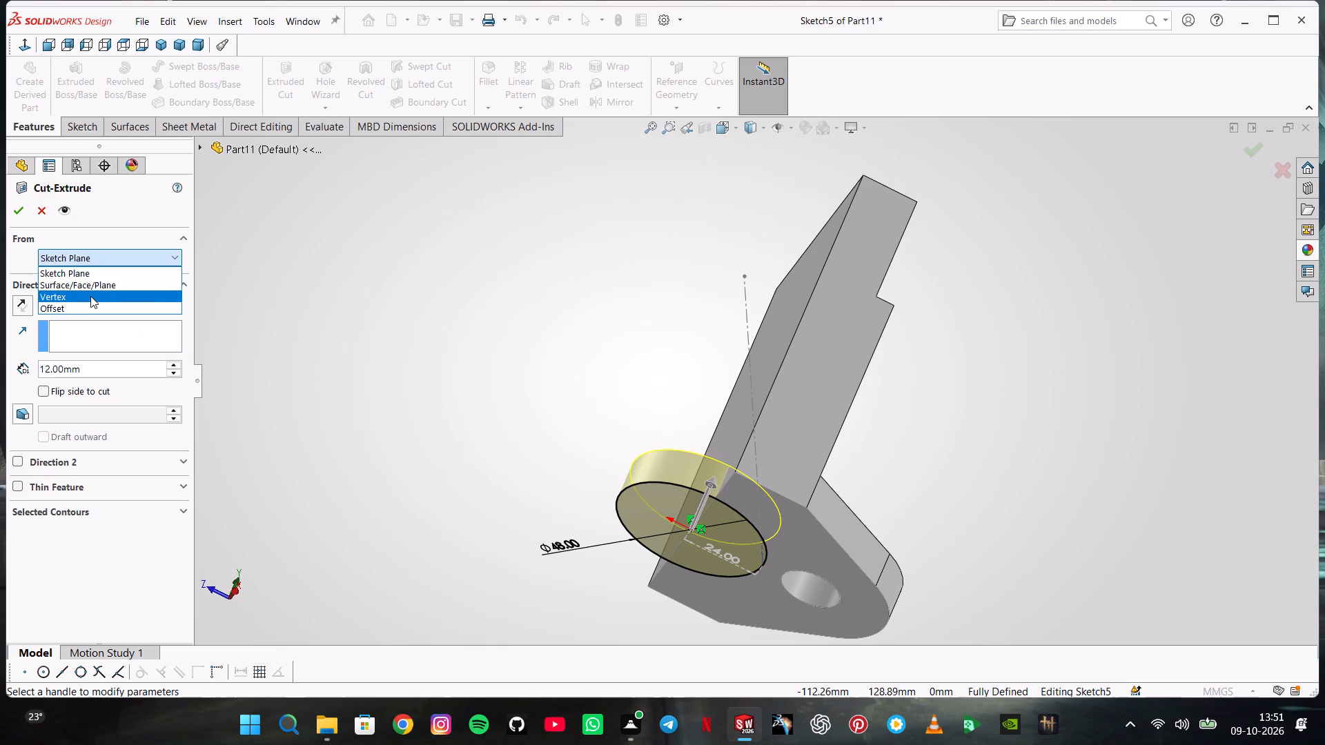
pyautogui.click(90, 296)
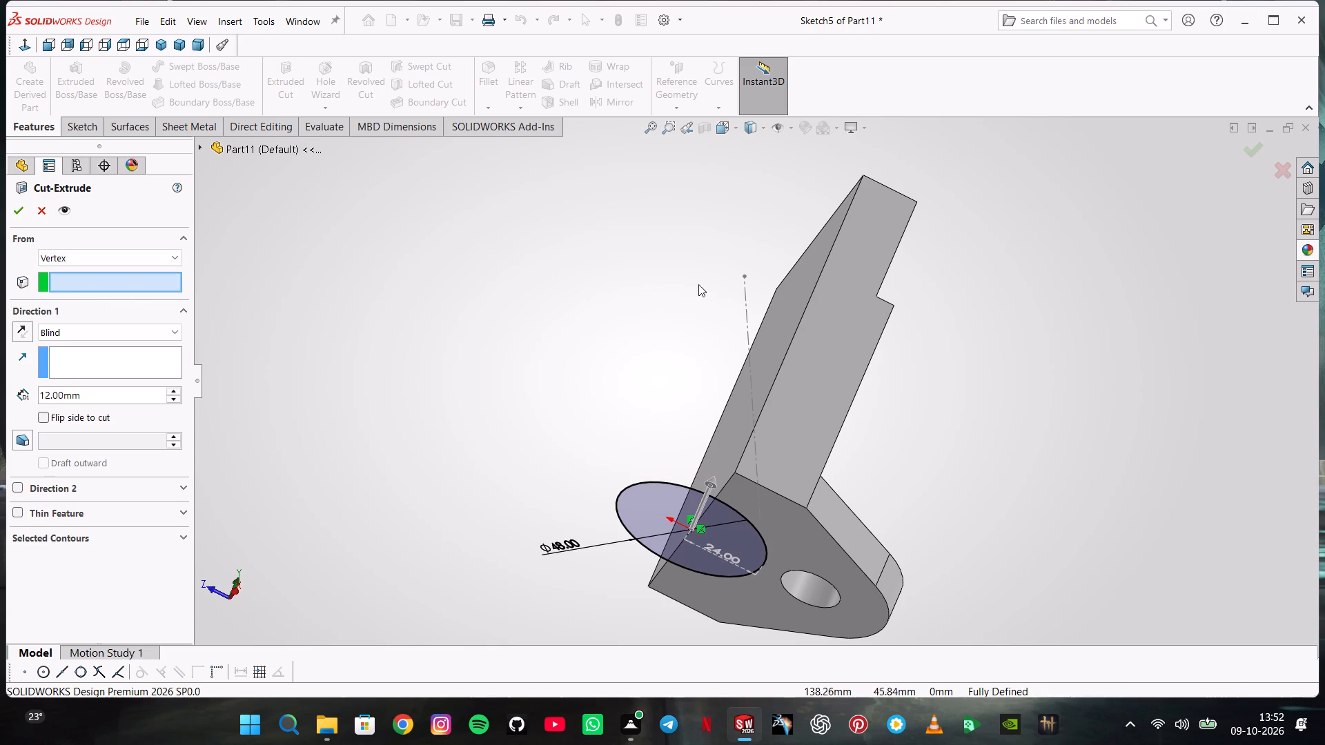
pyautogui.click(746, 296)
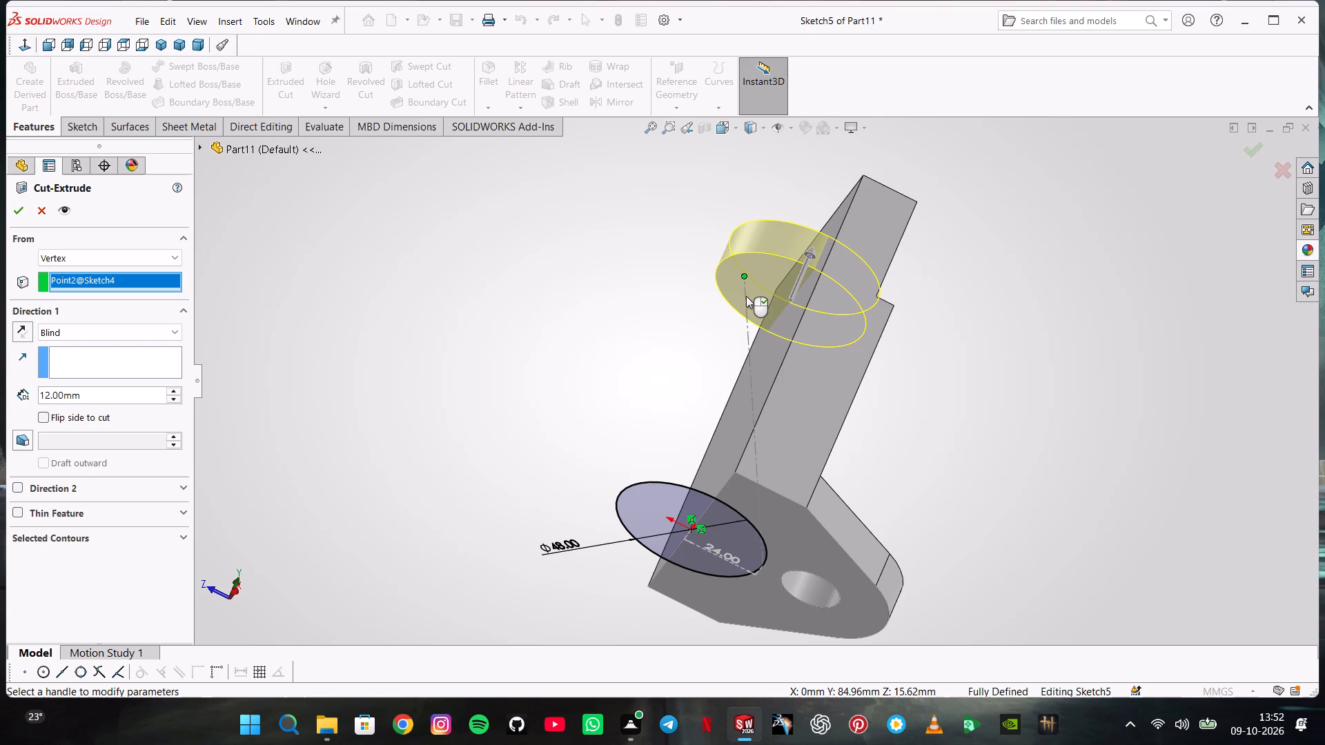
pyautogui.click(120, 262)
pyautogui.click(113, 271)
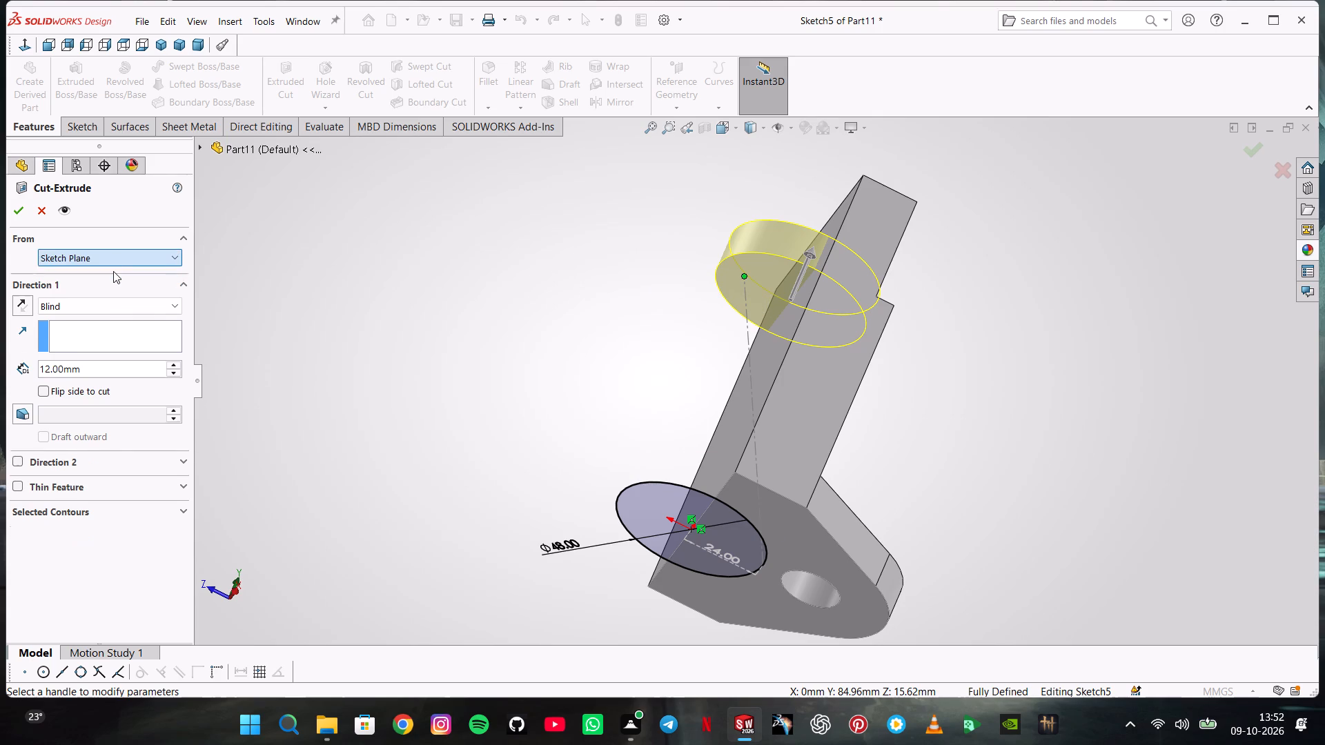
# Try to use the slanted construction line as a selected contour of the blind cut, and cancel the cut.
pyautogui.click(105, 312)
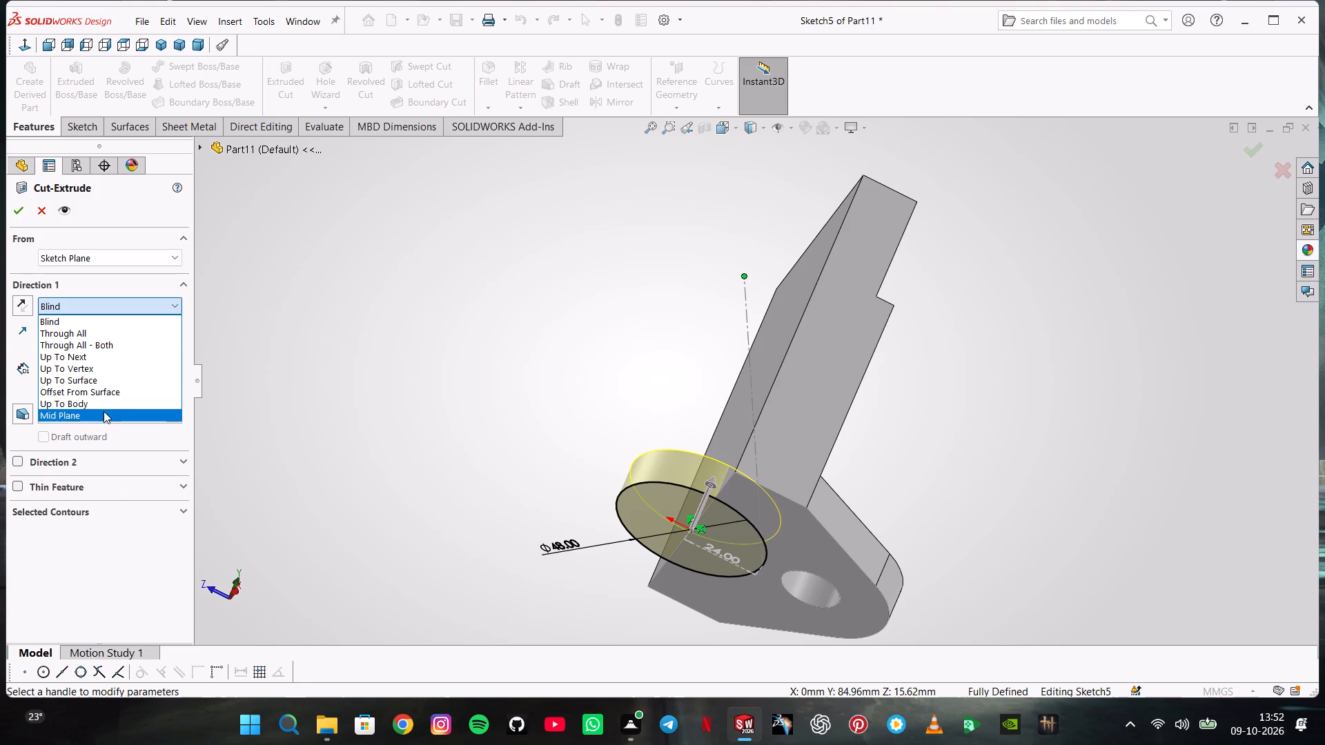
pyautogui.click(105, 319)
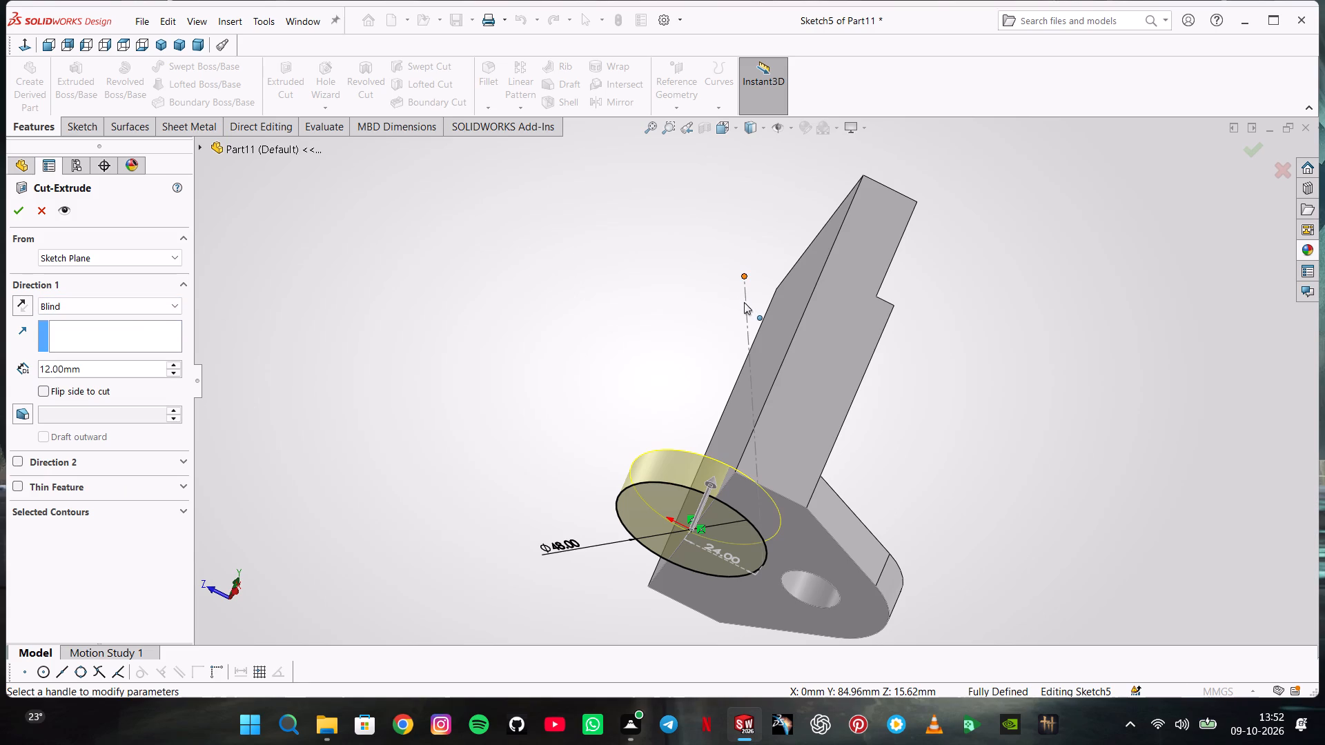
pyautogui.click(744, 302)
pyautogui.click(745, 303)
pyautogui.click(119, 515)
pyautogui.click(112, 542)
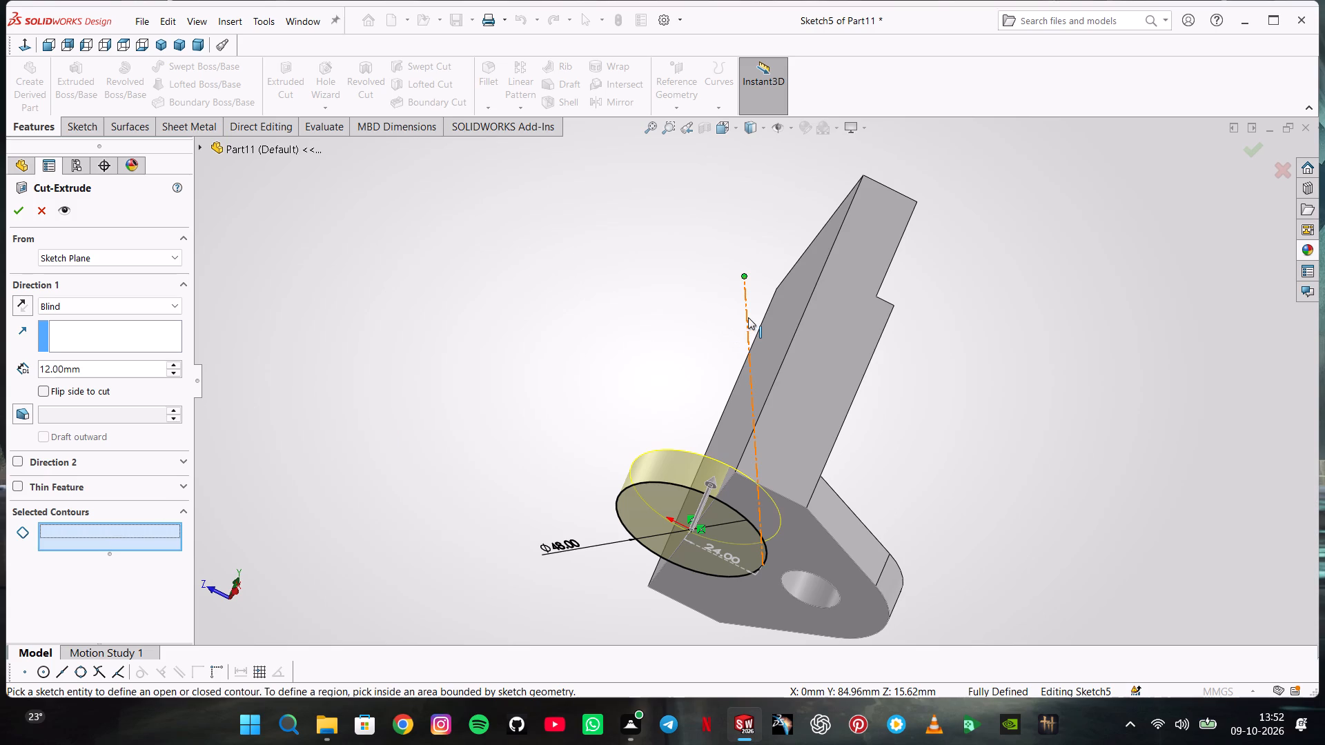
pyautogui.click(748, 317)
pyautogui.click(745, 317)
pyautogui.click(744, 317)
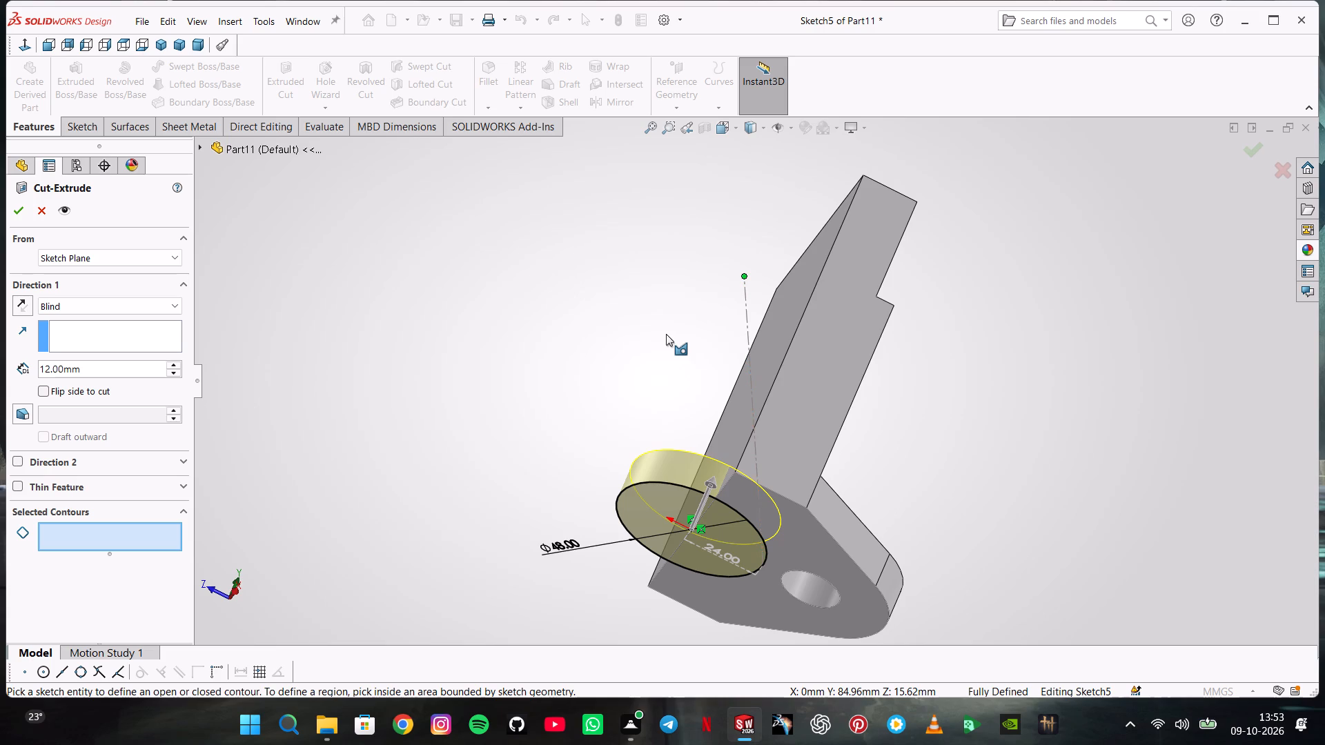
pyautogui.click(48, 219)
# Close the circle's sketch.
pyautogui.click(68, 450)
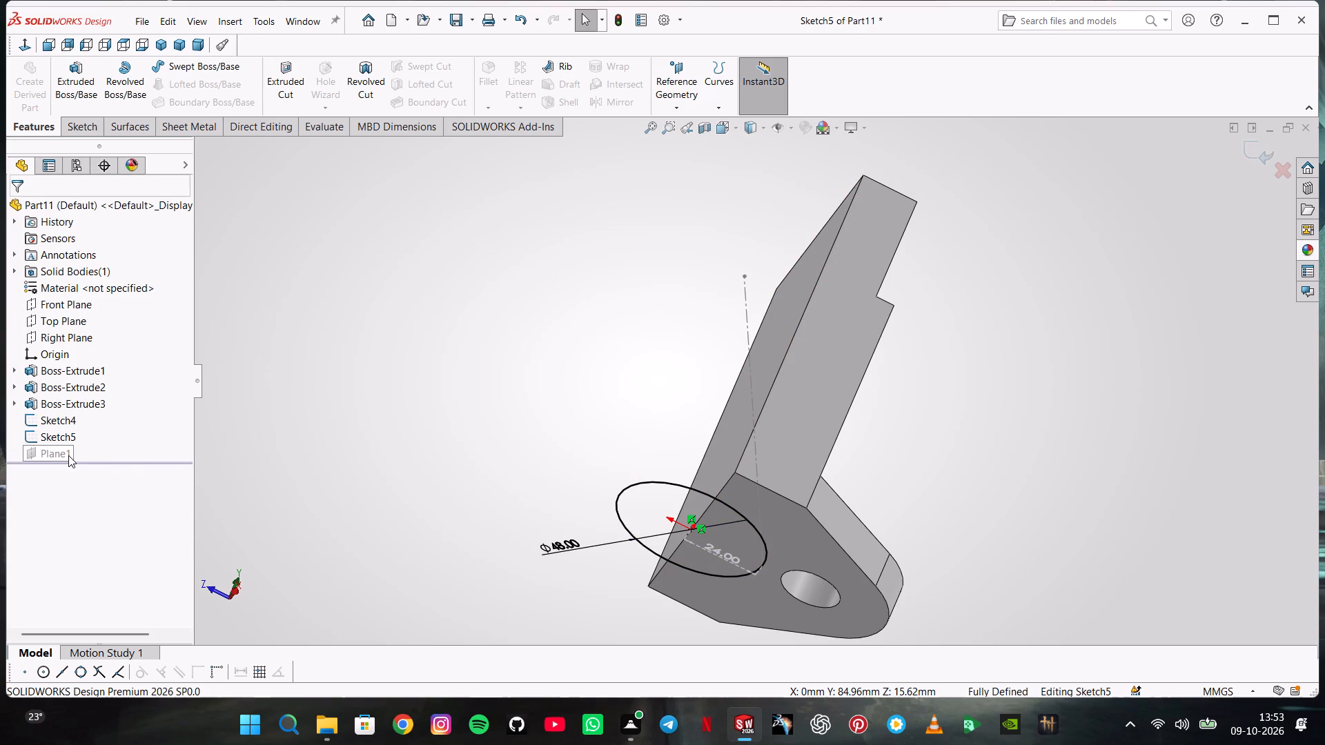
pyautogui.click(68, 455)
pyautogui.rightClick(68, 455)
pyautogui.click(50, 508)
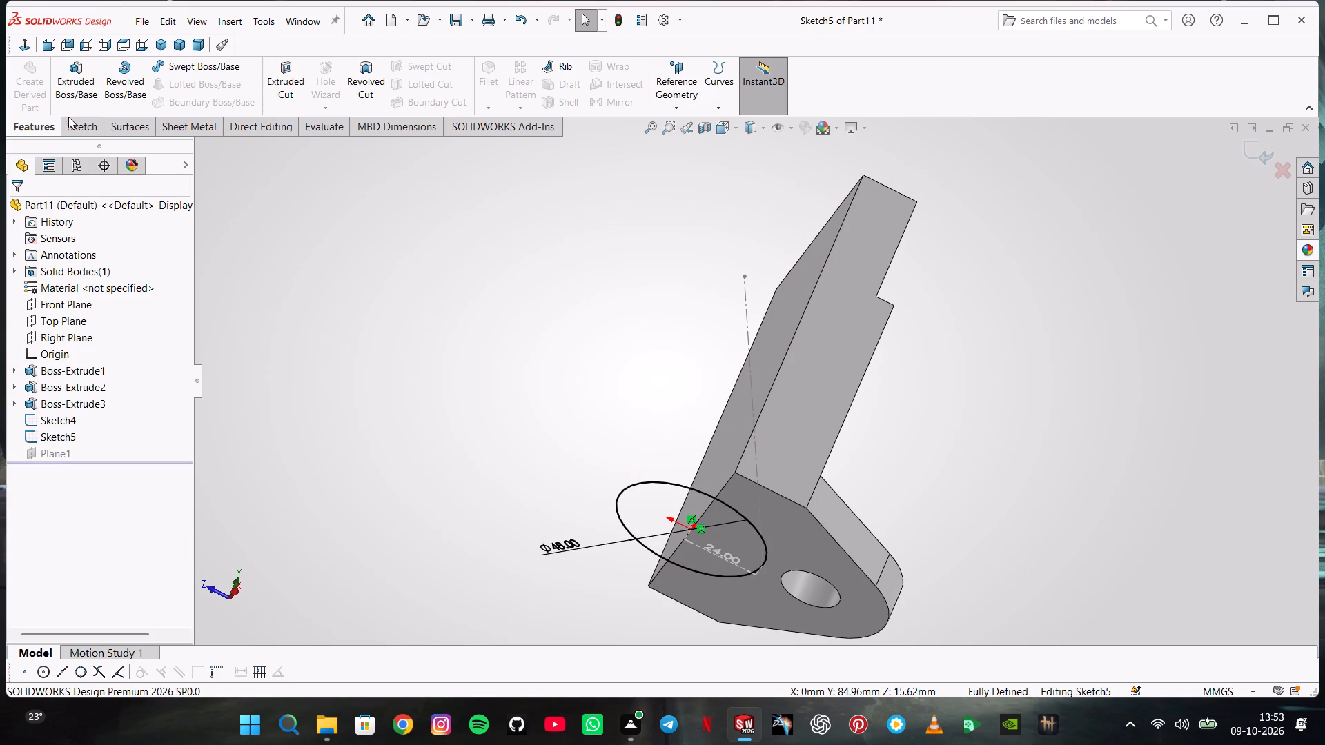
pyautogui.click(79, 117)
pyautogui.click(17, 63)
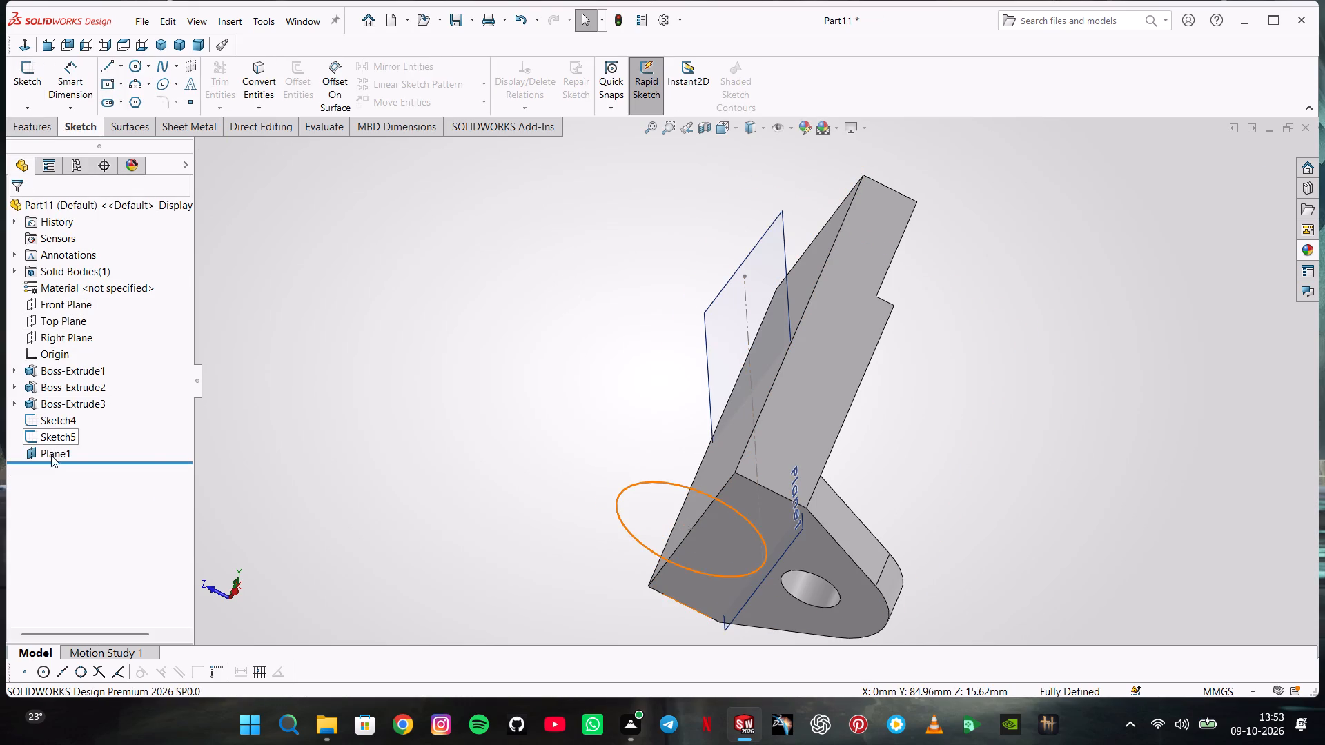
# Reorder the inclined reference plane so it sits between the slanted line's sketch and the circle's sketch in the feature history.
pyautogui.moveTo(51, 455); pyautogui.dragTo(66, 410)
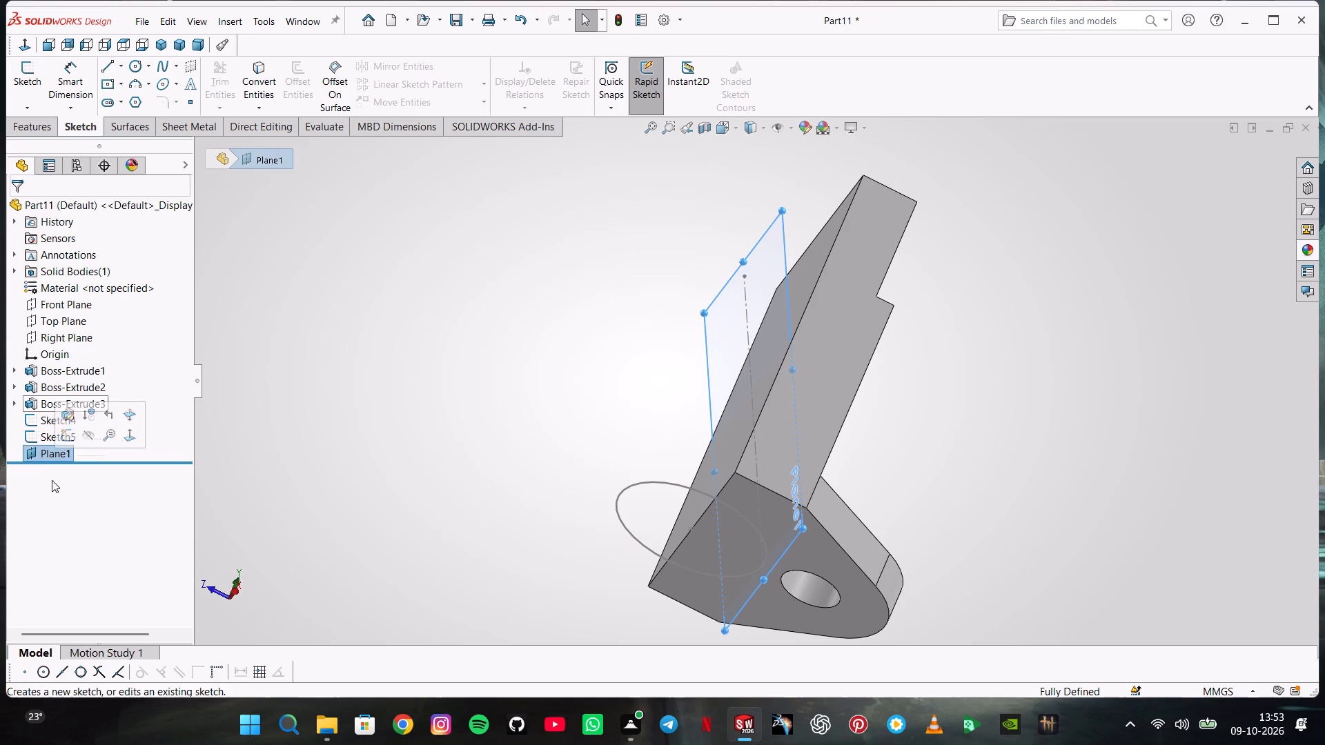
pyautogui.click(50, 488)
pyautogui.click(50, 457)
pyautogui.moveTo(53, 452); pyautogui.dragTo(53, 410)
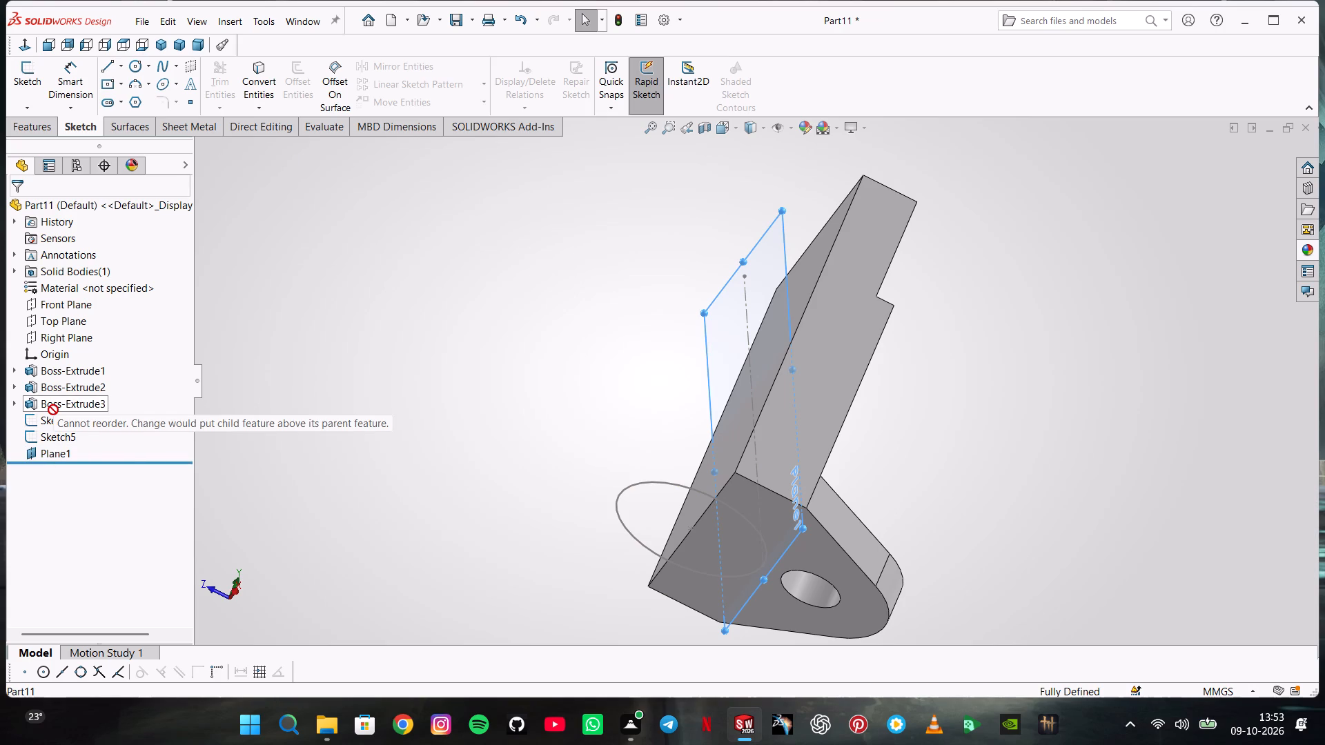
pyautogui.moveTo(53, 410); pyautogui.dragTo(56, 417)
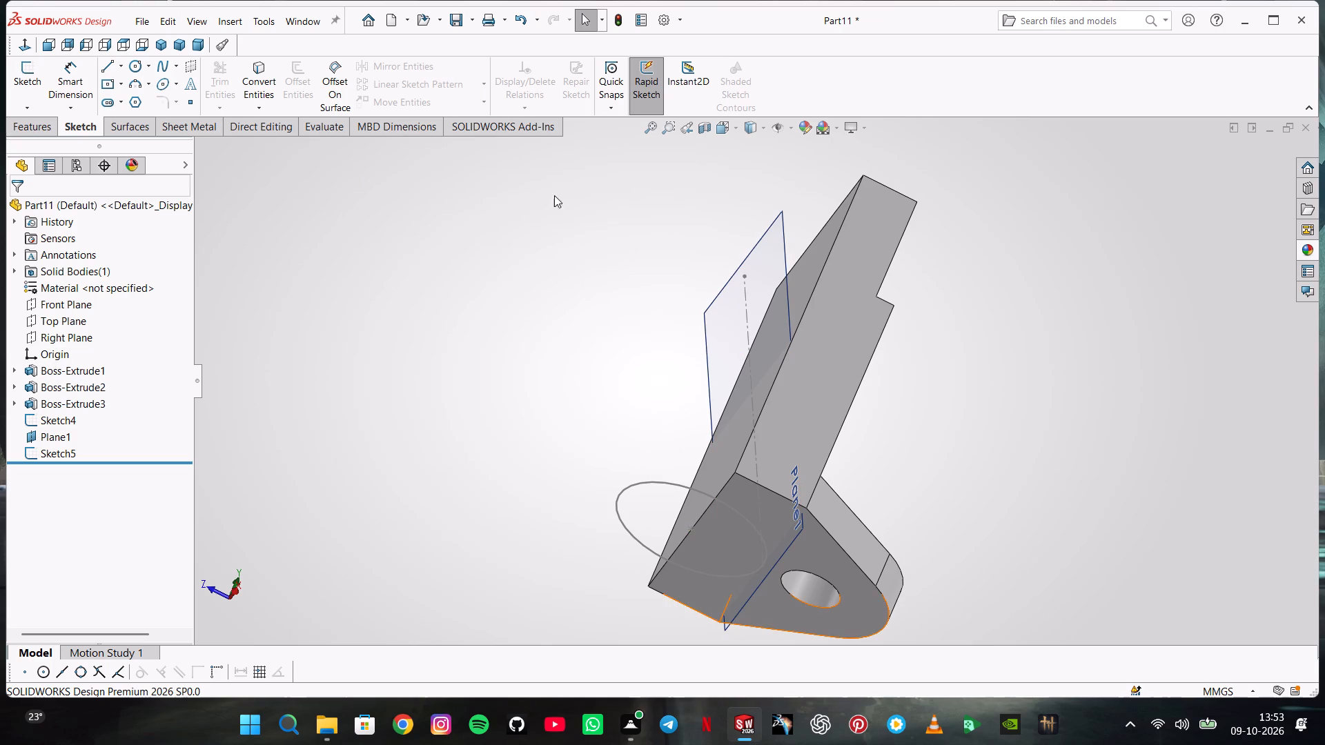
pyautogui.moveTo(429, 317); pyautogui.dragTo(420, 307)
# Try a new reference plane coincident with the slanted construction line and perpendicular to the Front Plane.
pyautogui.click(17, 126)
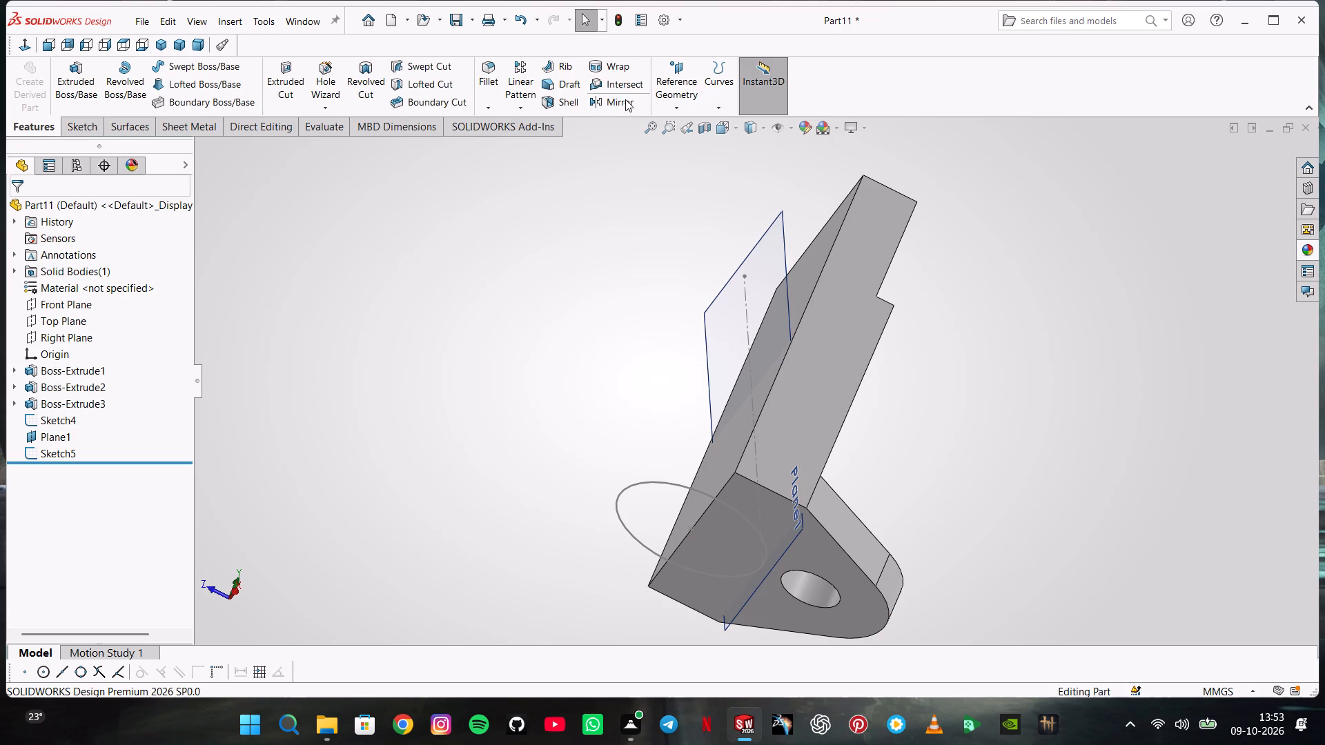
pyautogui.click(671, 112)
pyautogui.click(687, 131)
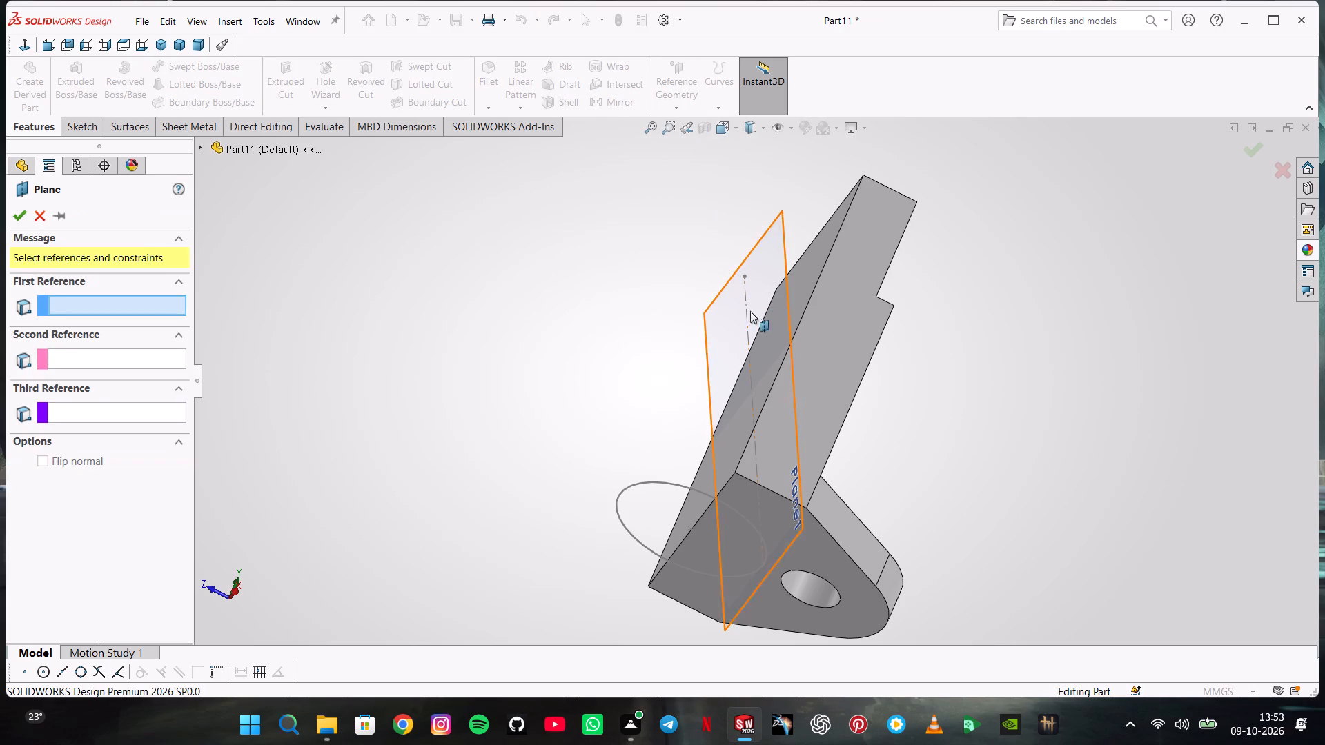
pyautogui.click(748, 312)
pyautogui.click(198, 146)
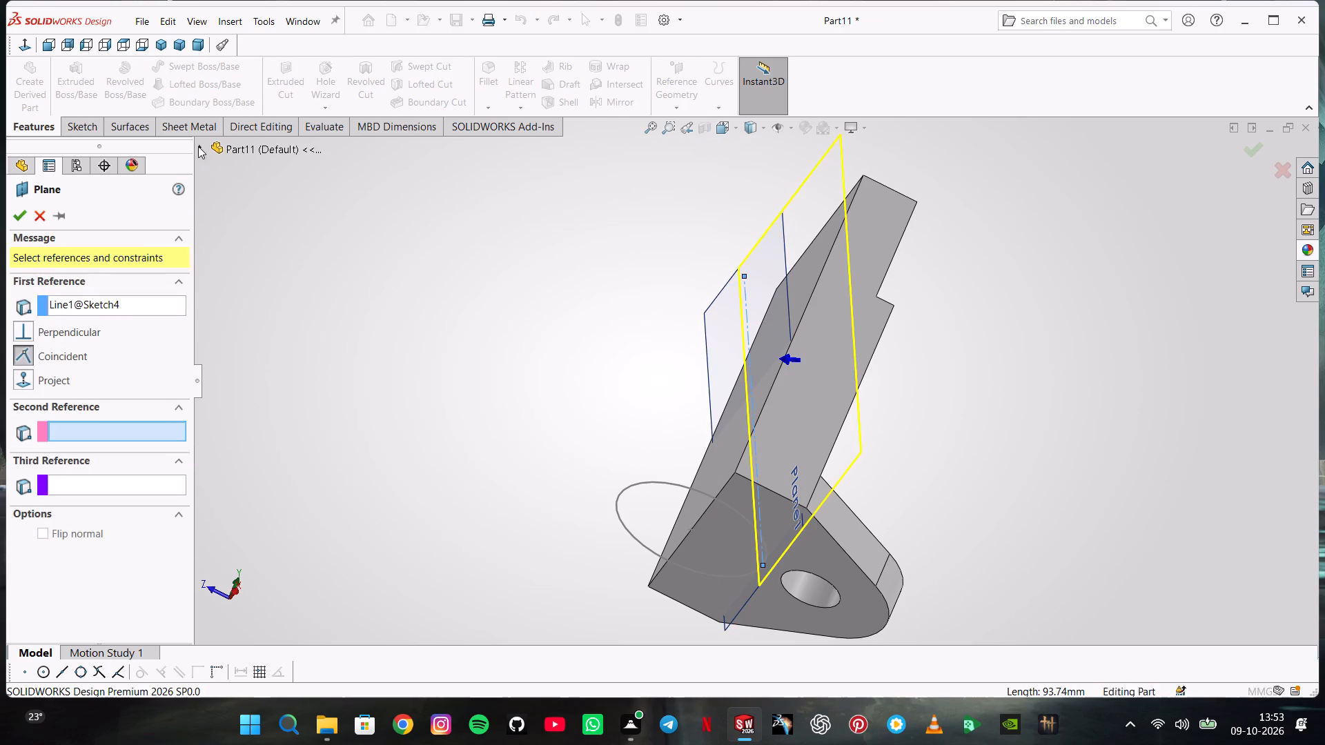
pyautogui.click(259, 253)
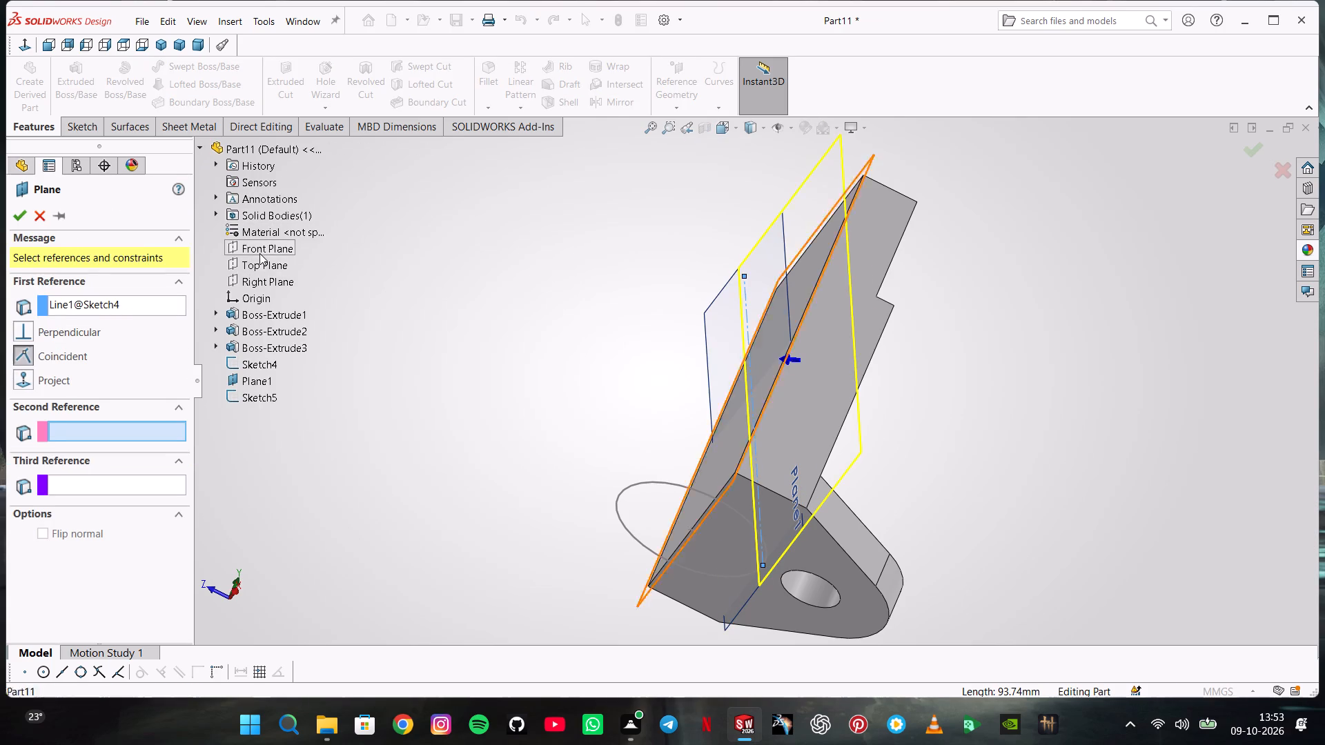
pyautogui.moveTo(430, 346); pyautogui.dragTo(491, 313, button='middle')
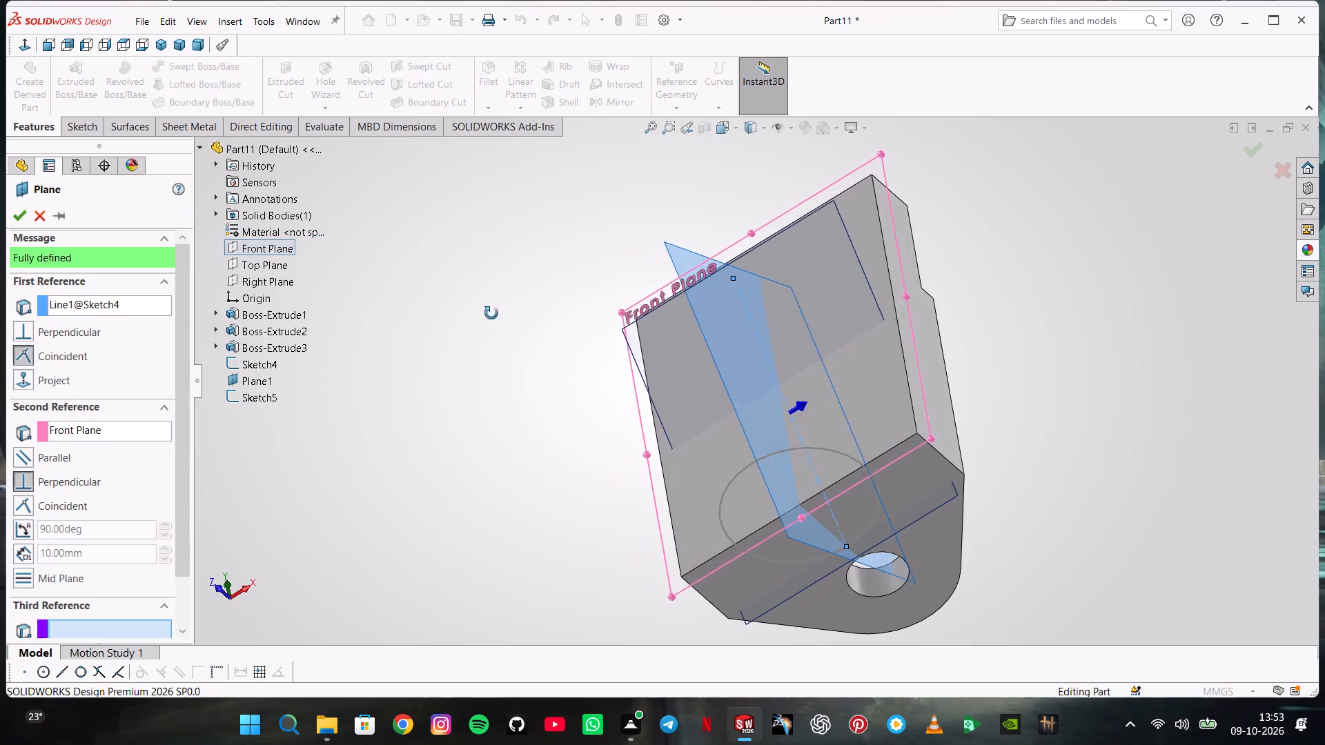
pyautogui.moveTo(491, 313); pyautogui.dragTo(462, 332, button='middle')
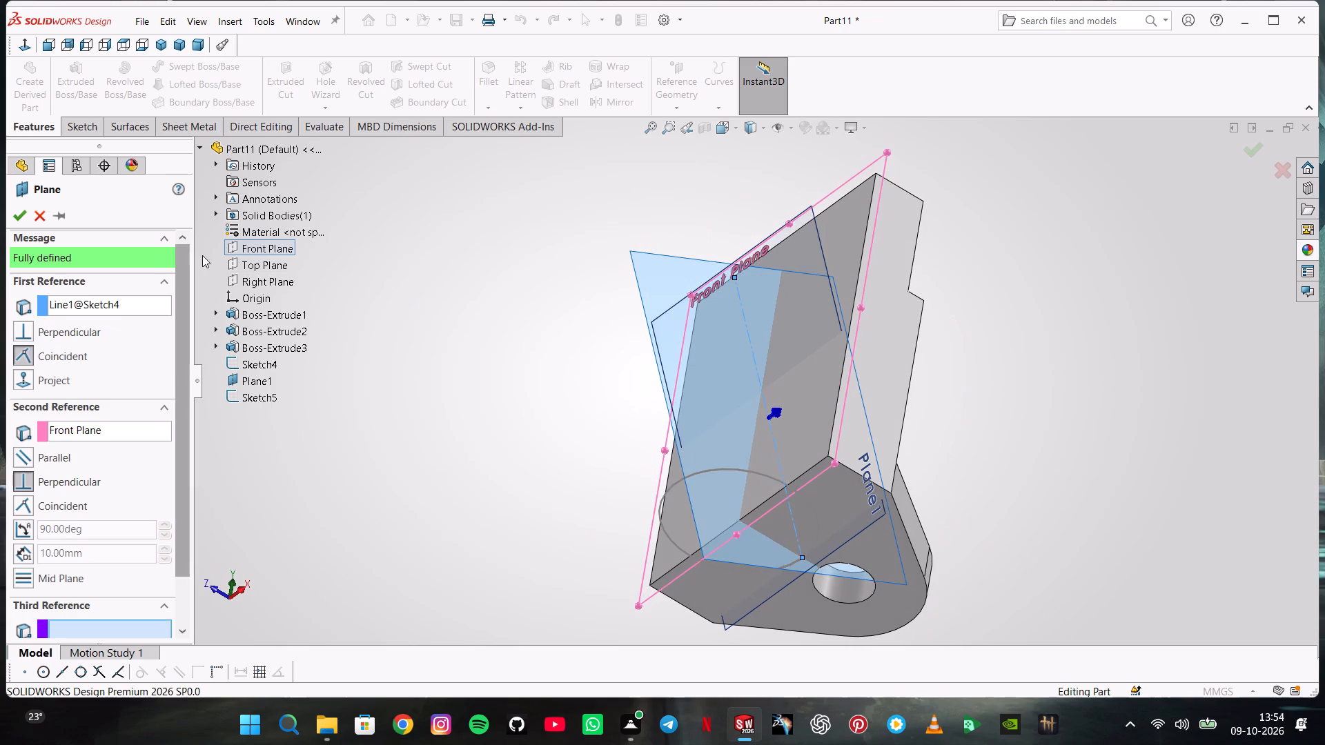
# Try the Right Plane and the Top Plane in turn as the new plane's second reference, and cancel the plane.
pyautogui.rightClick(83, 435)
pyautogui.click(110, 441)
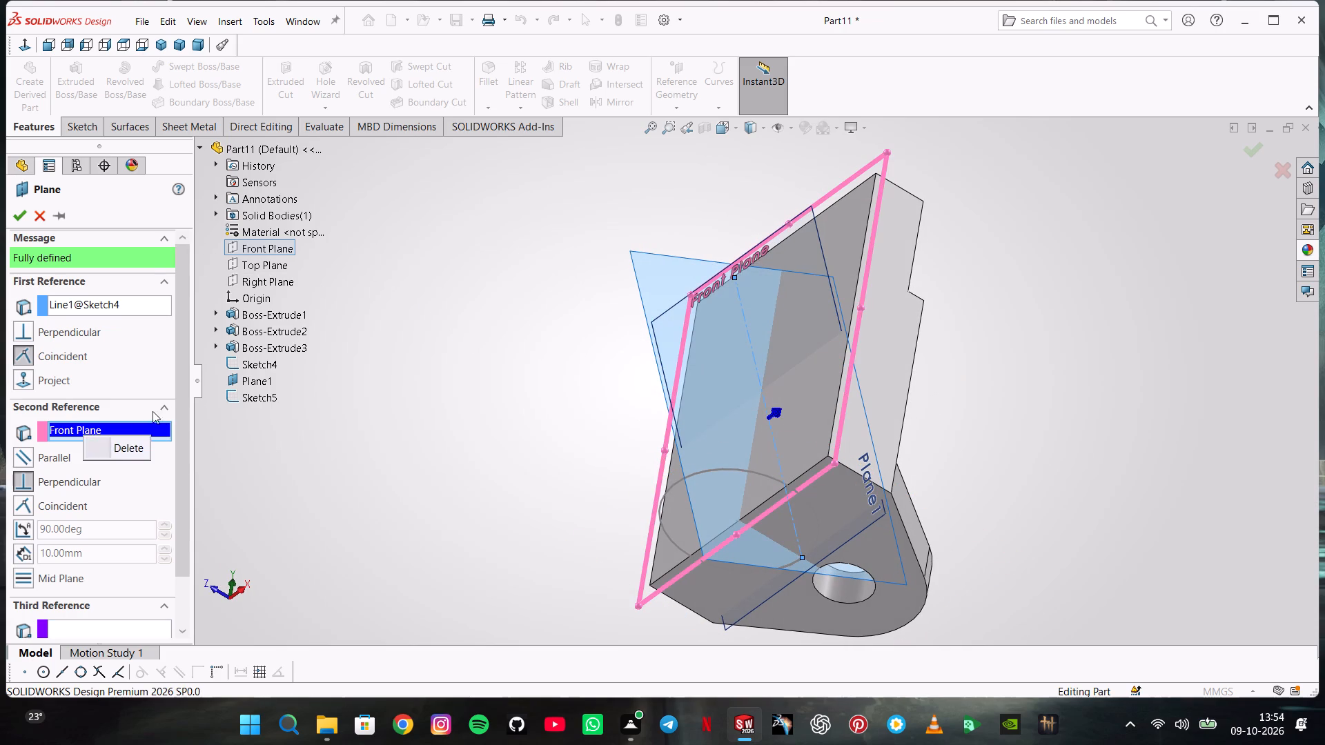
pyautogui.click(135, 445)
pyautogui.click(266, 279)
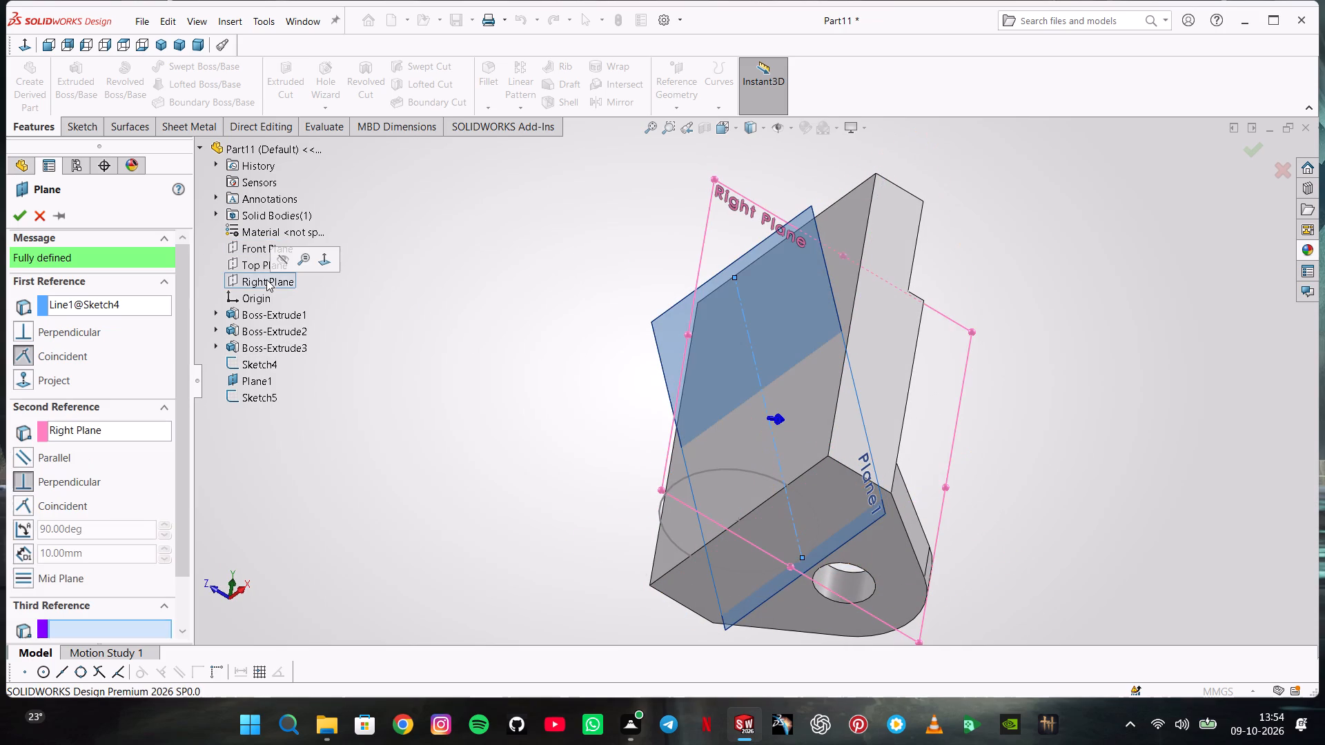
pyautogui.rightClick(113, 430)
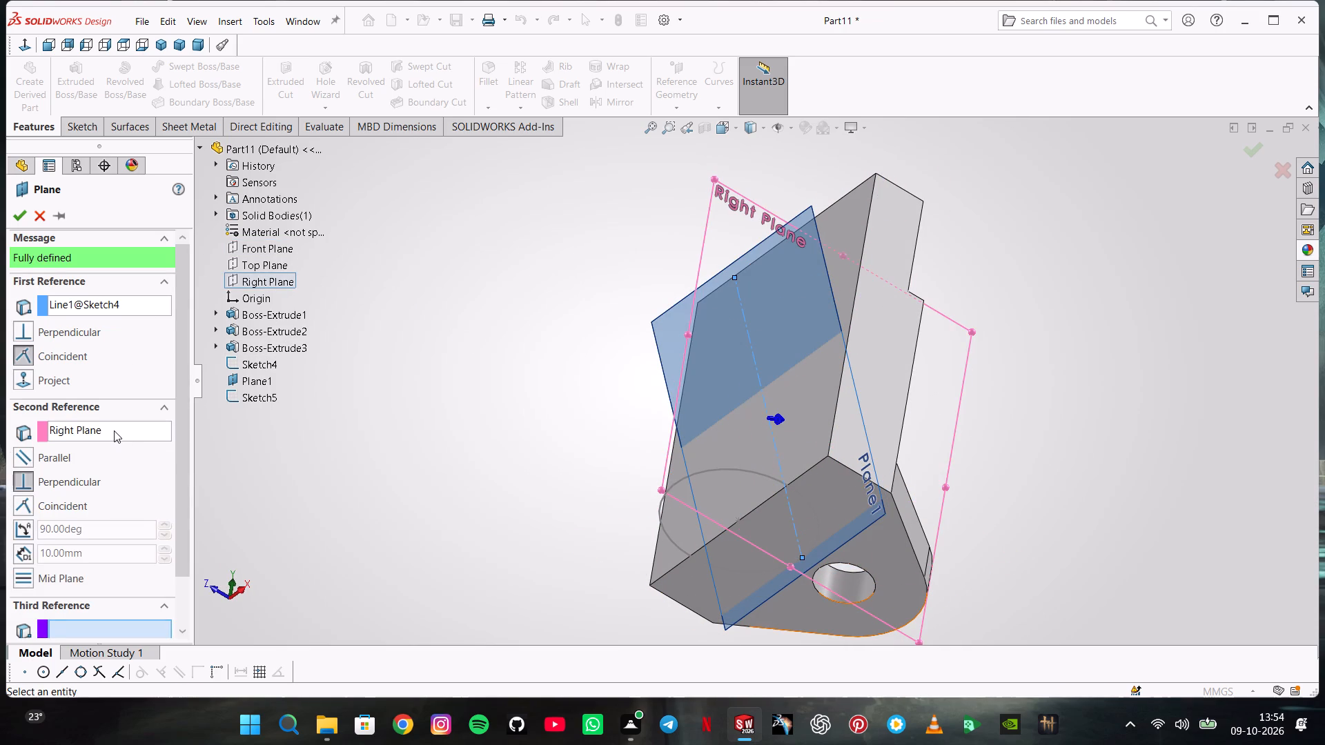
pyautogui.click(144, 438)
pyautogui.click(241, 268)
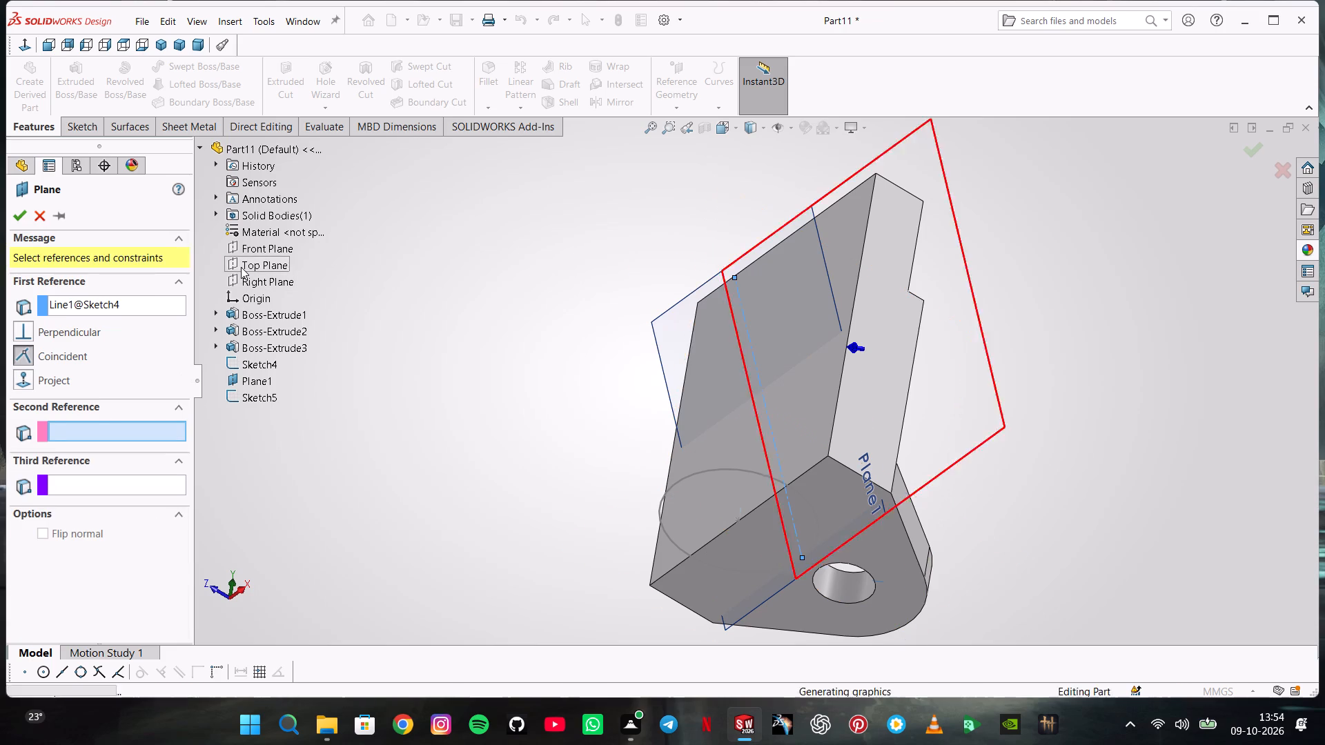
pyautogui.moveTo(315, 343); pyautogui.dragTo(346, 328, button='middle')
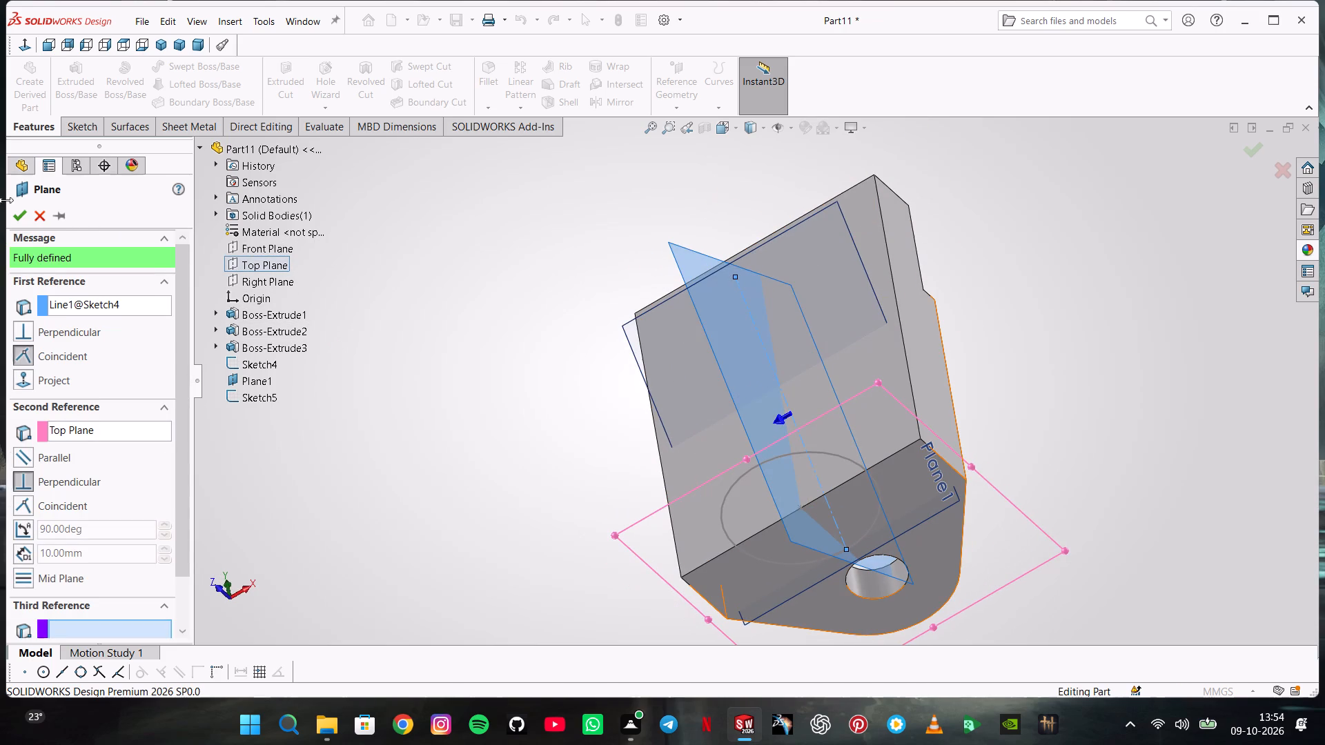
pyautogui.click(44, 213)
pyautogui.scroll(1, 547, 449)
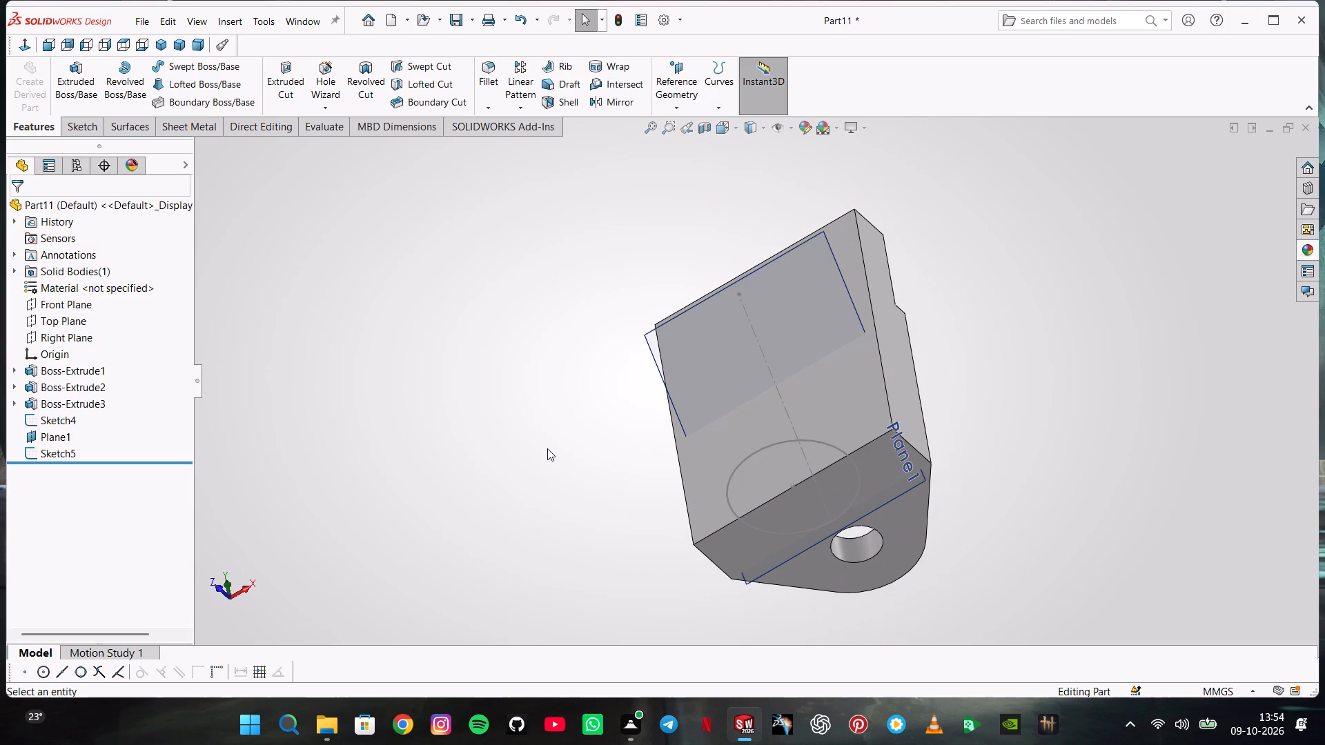
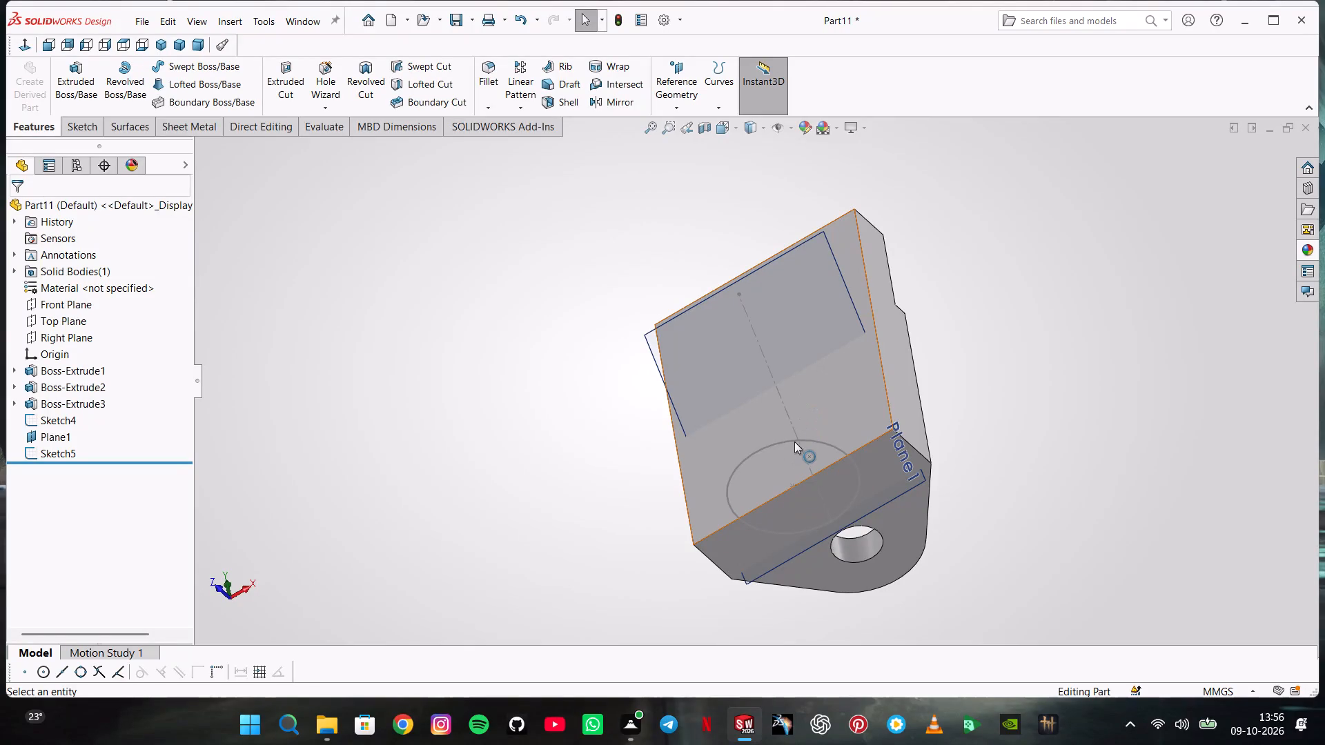
# Reopen the slanted line's sketch and draw a second construction line about 92 mm long crossing the slanted line near the plate's front edge.
pyautogui.moveTo(981, 384); pyautogui.dragTo(894, 283, button='middle')
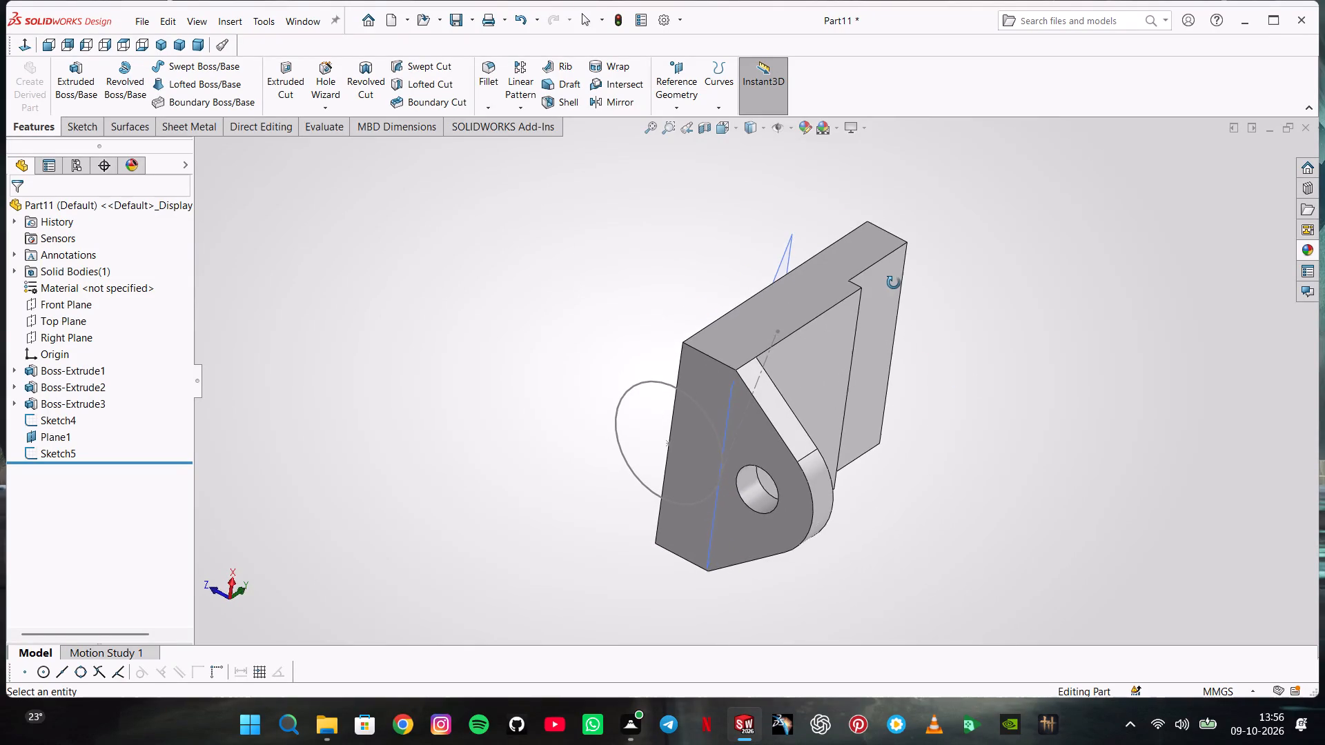
pyautogui.moveTo(894, 283); pyautogui.dragTo(905, 283, button='middle')
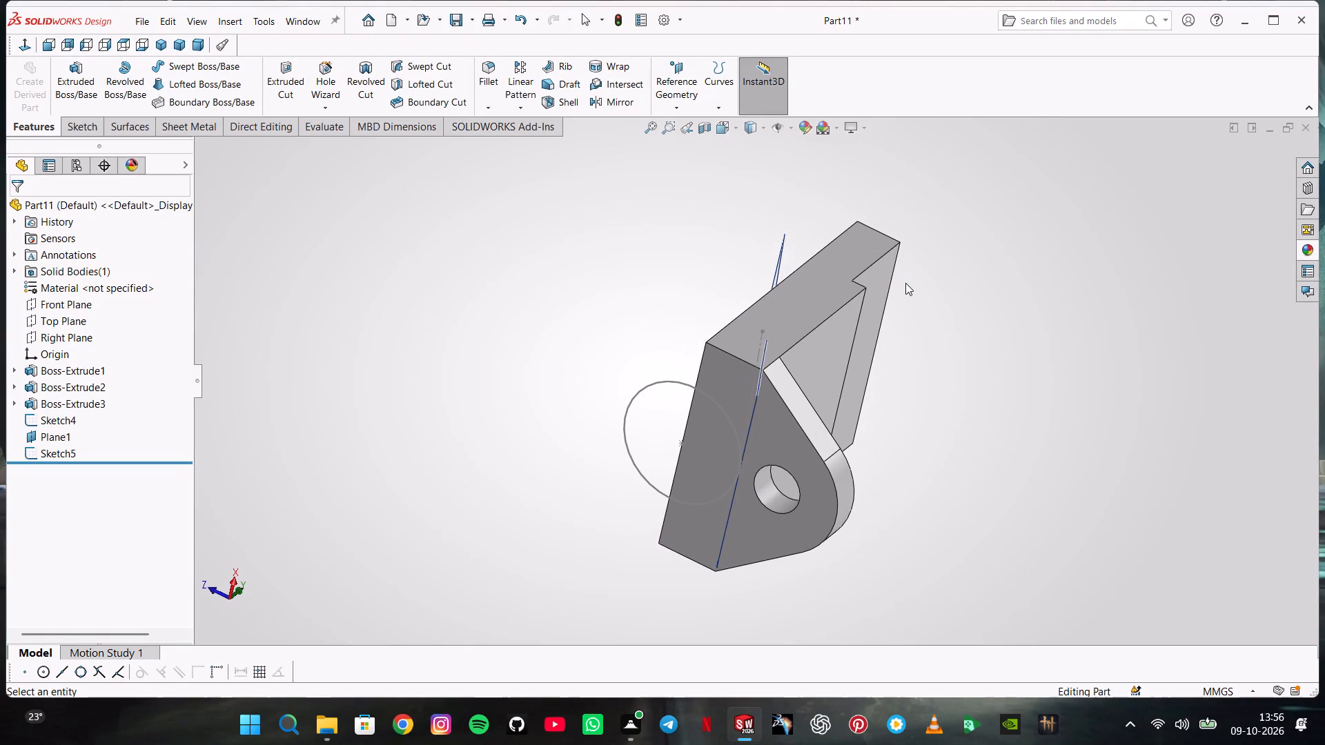
pyautogui.moveTo(862, 292); pyautogui.dragTo(893, 356, button='middle')
pyautogui.scroll(1, 879, 346)
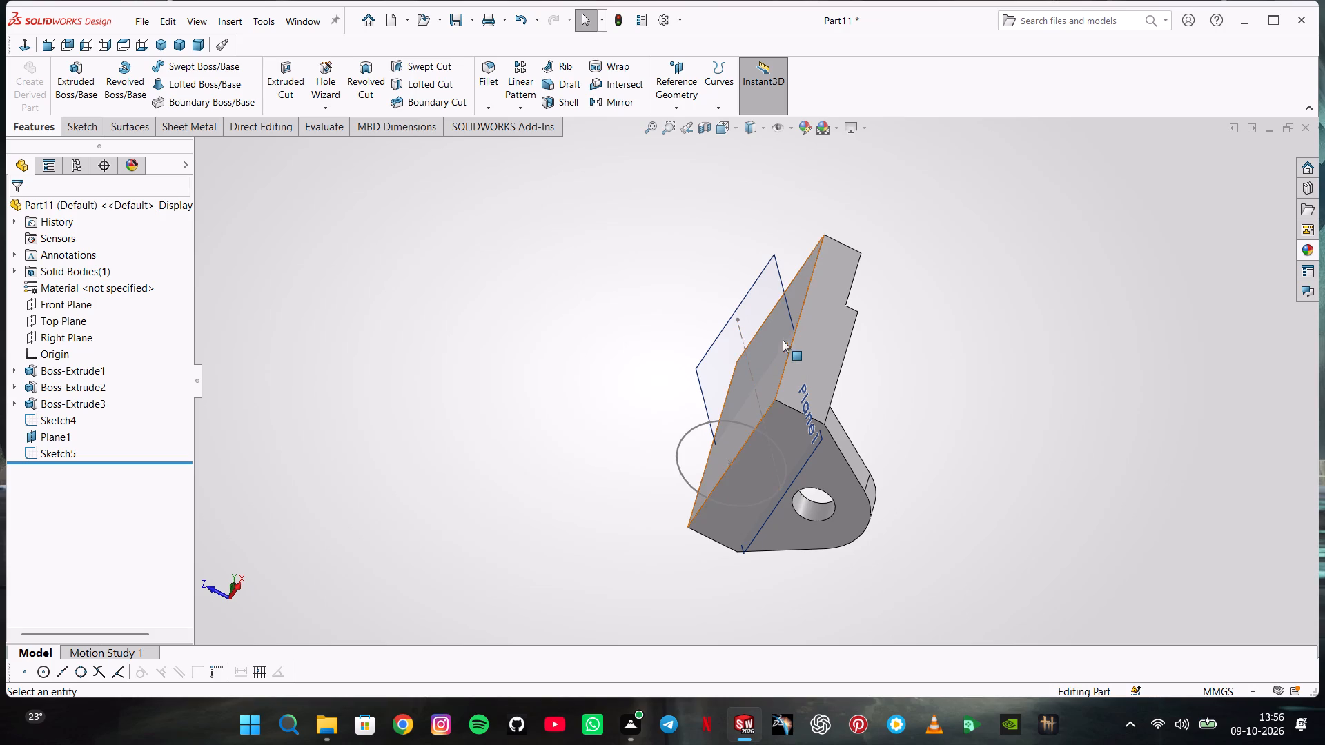
pyautogui.click(67, 413)
pyautogui.click(75, 375)
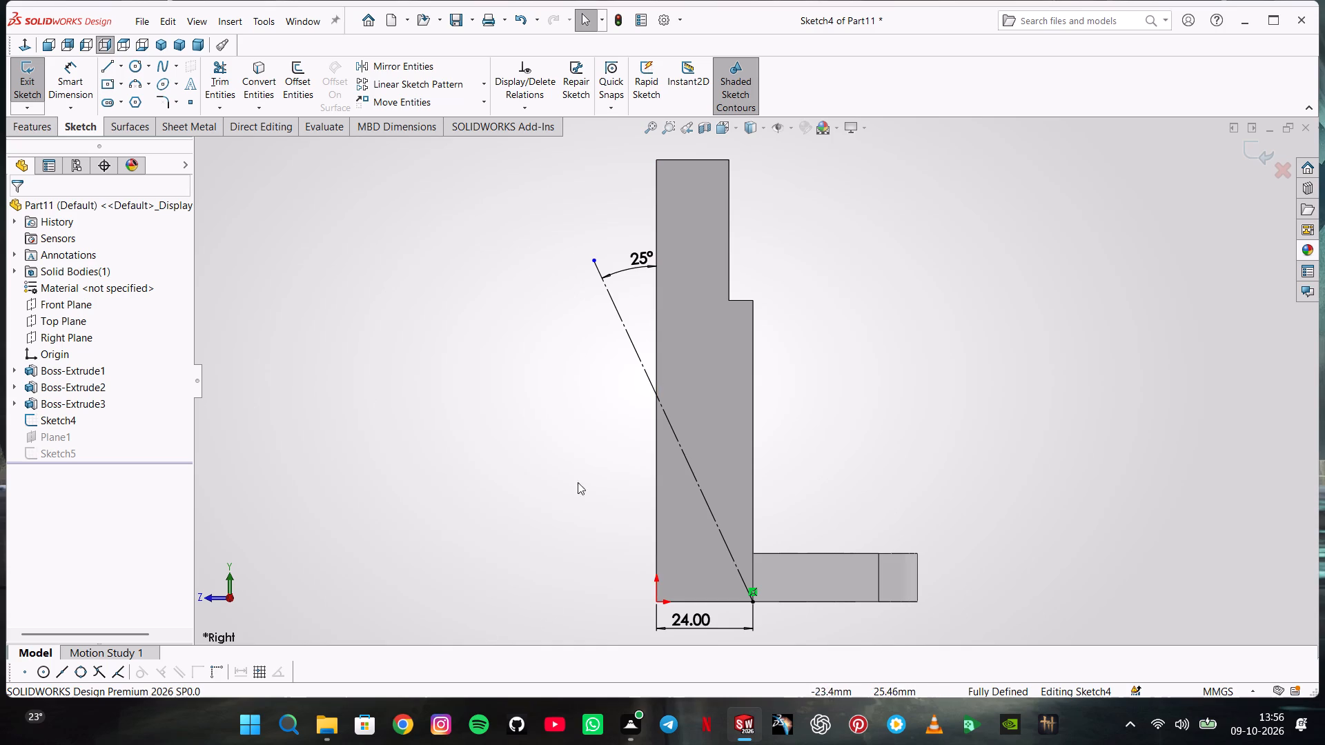
pyautogui.click(121, 70)
pyautogui.click(120, 101)
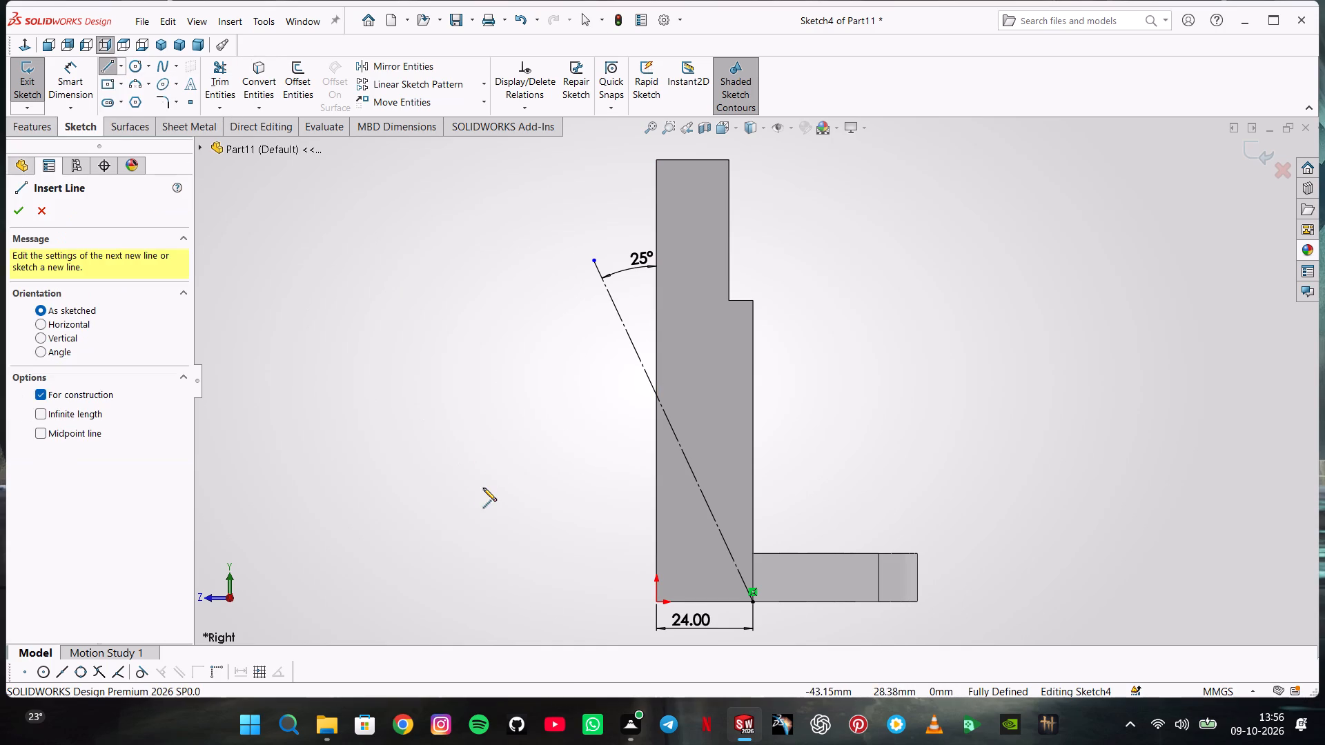
pyautogui.click(480, 488)
pyautogui.click(810, 323)
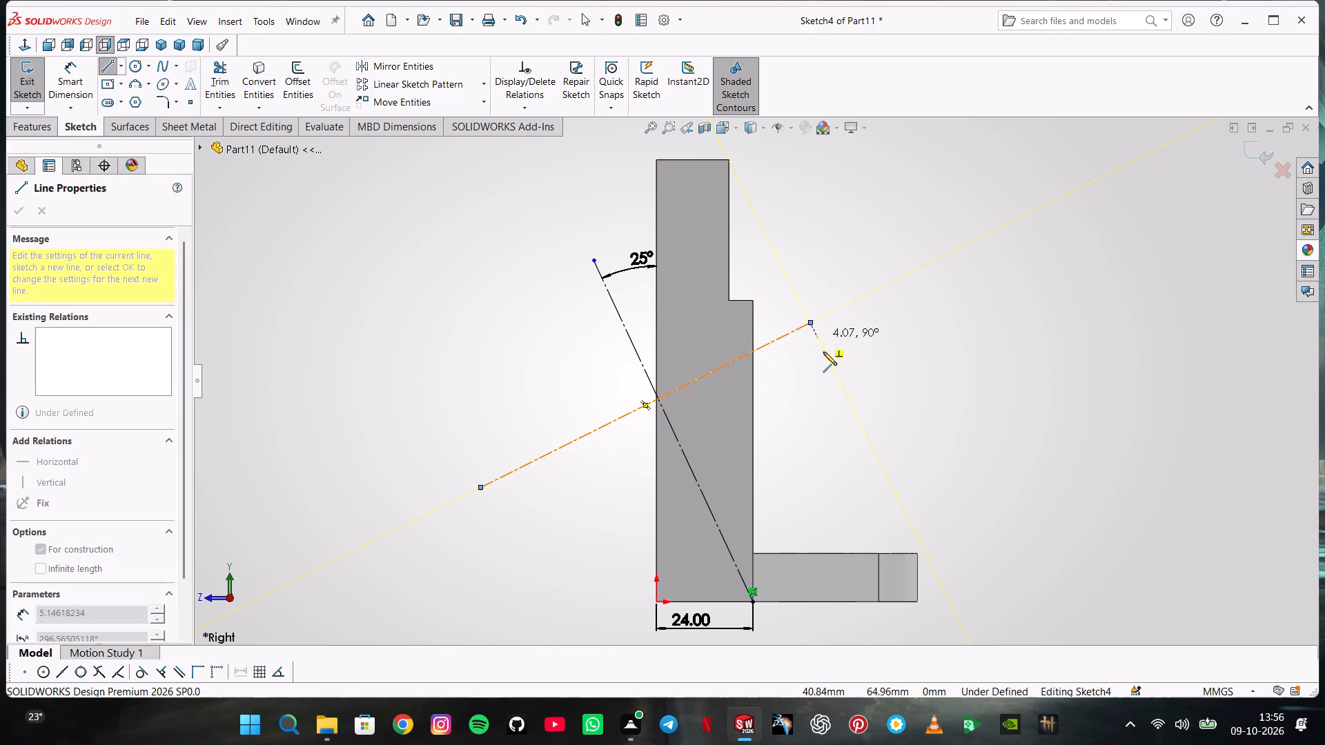
pyautogui.press('Escape')
pyautogui.press('Escape')
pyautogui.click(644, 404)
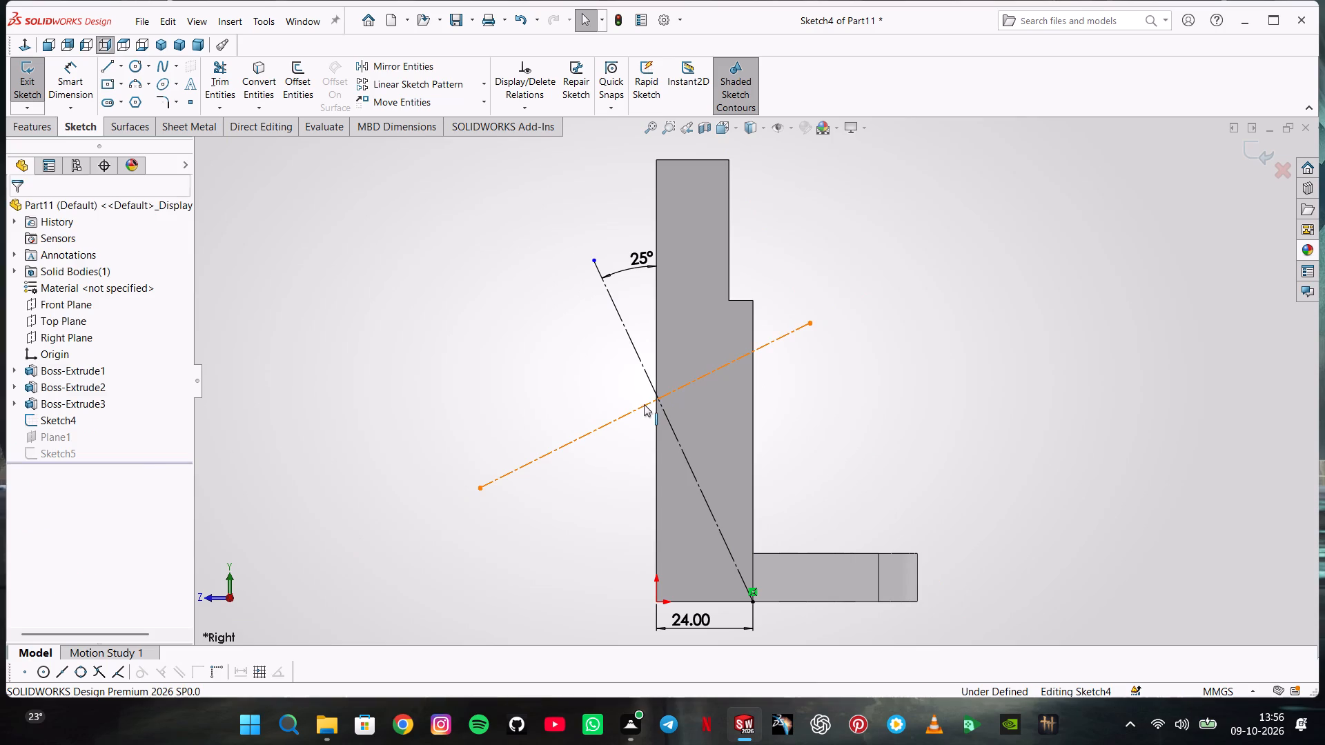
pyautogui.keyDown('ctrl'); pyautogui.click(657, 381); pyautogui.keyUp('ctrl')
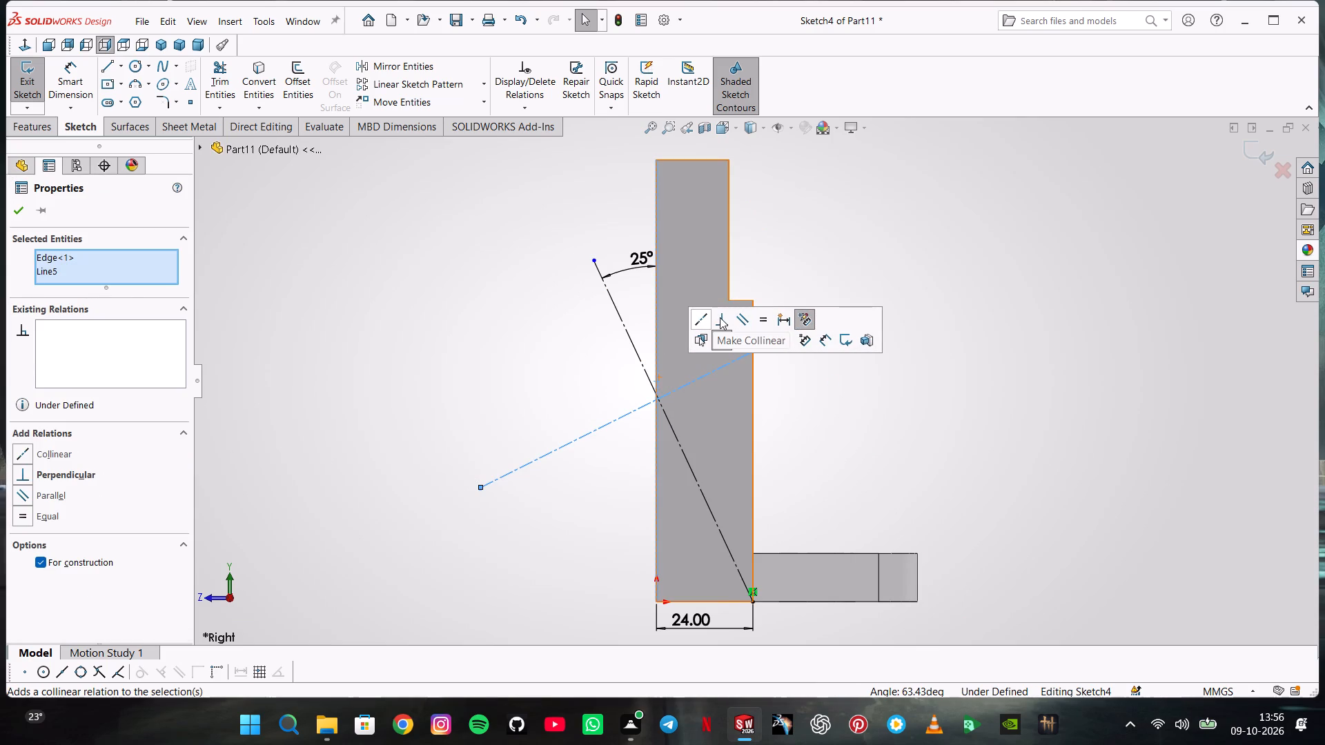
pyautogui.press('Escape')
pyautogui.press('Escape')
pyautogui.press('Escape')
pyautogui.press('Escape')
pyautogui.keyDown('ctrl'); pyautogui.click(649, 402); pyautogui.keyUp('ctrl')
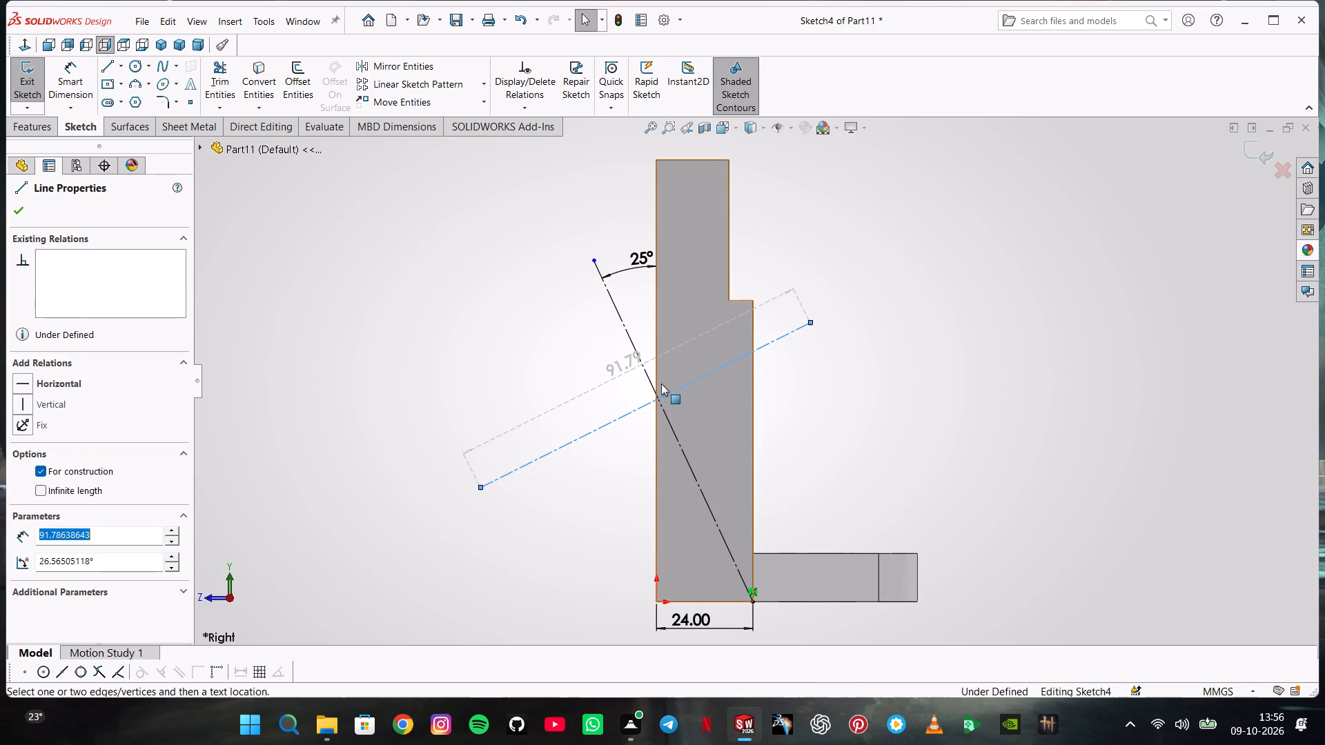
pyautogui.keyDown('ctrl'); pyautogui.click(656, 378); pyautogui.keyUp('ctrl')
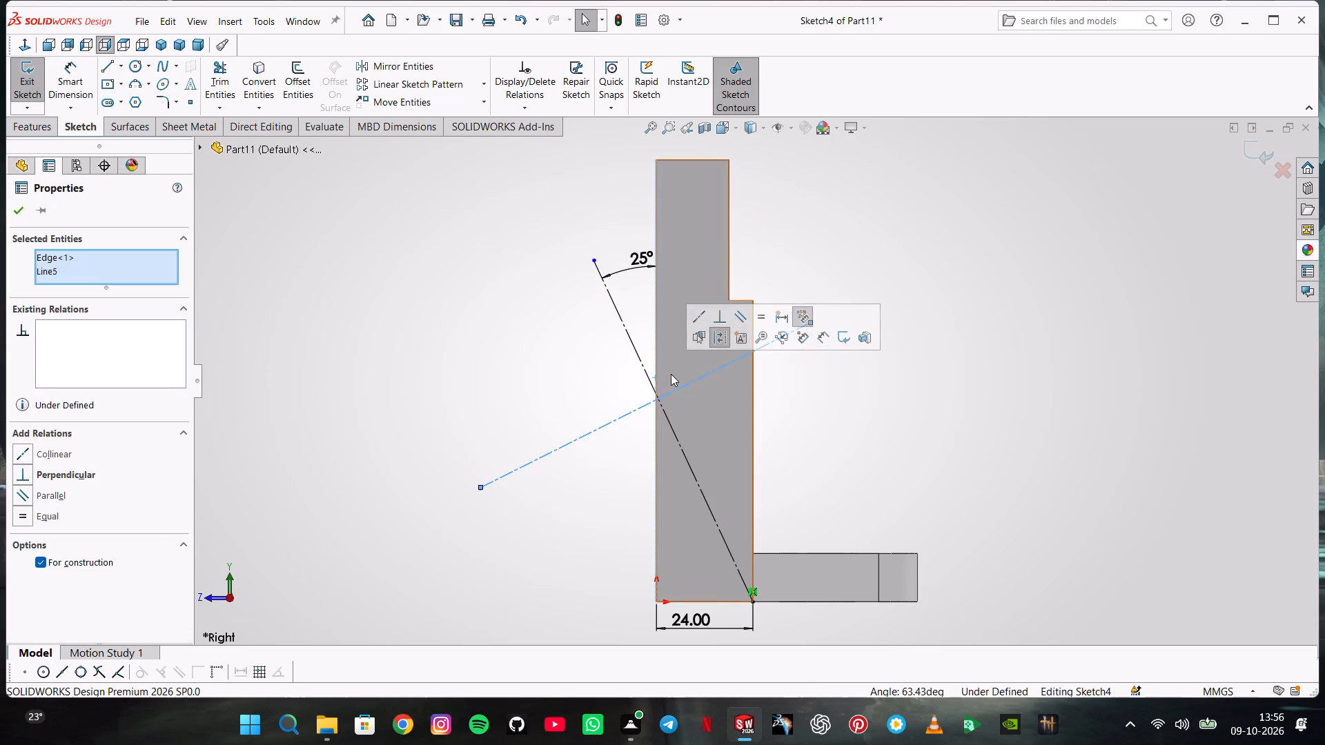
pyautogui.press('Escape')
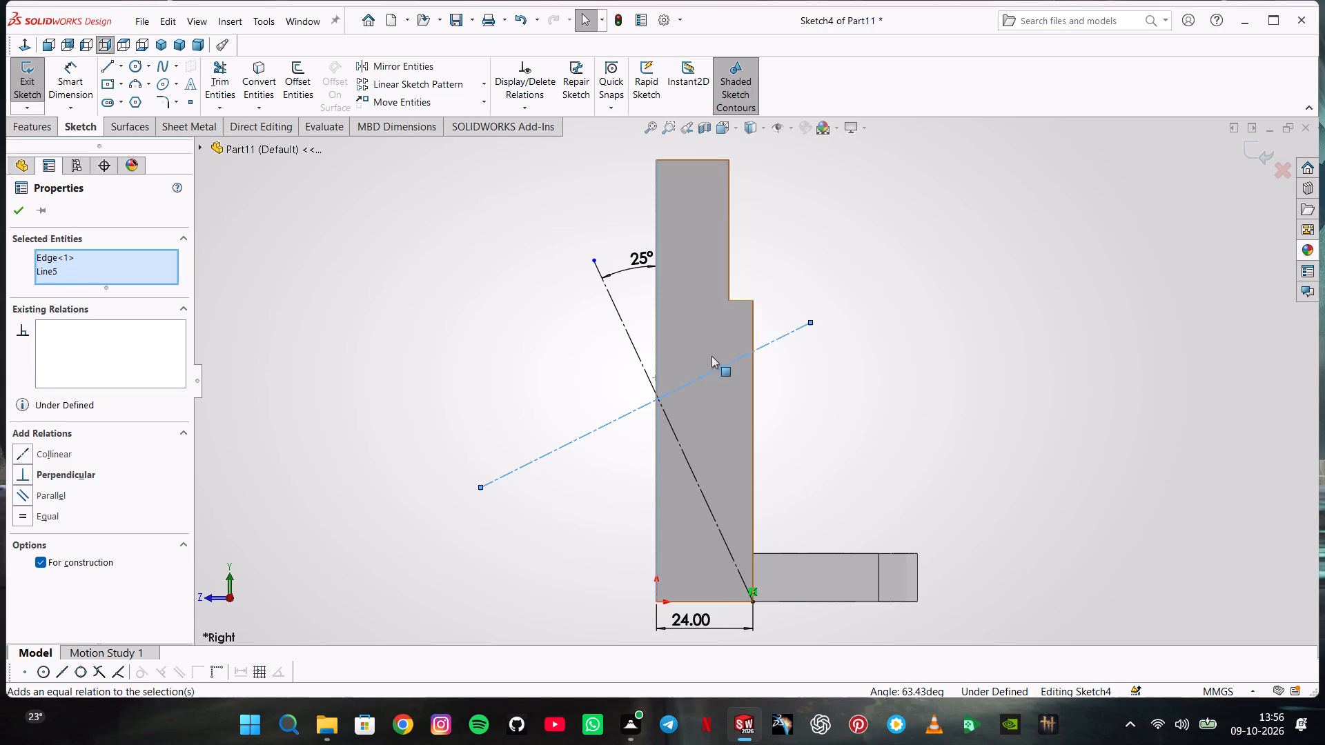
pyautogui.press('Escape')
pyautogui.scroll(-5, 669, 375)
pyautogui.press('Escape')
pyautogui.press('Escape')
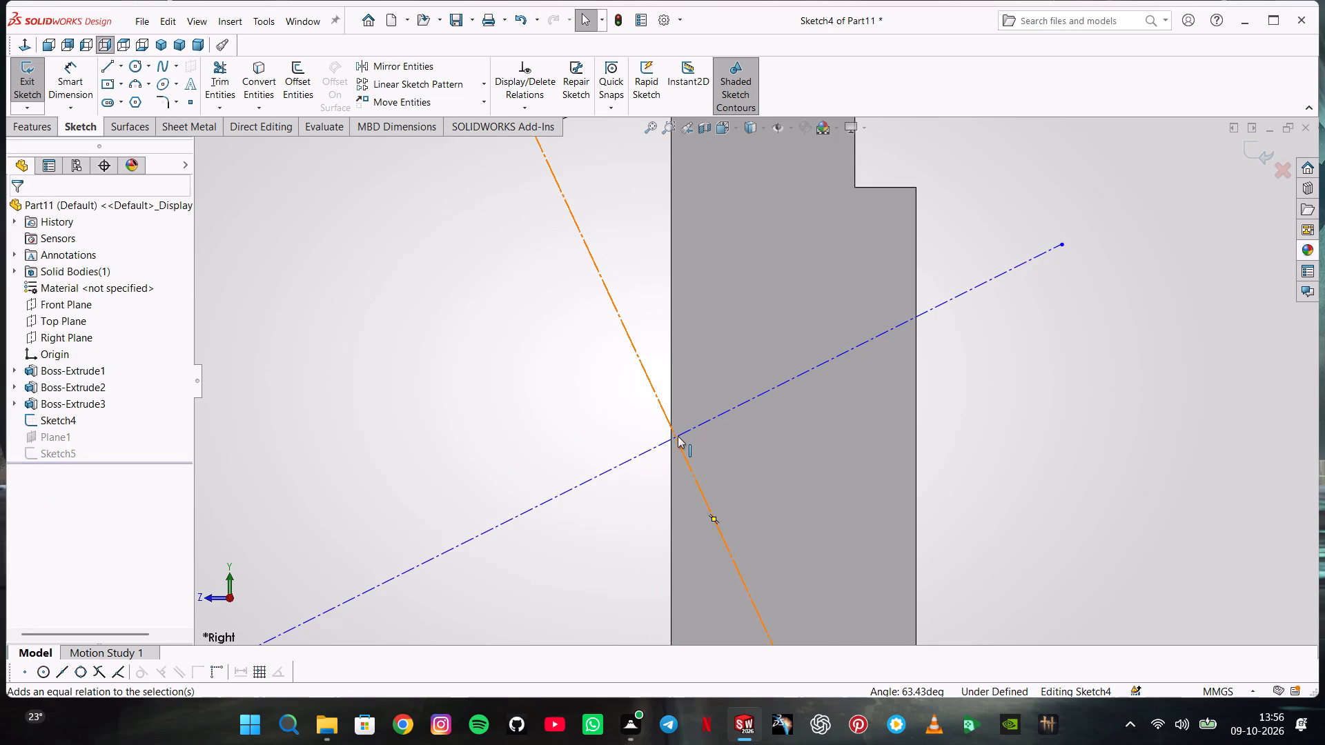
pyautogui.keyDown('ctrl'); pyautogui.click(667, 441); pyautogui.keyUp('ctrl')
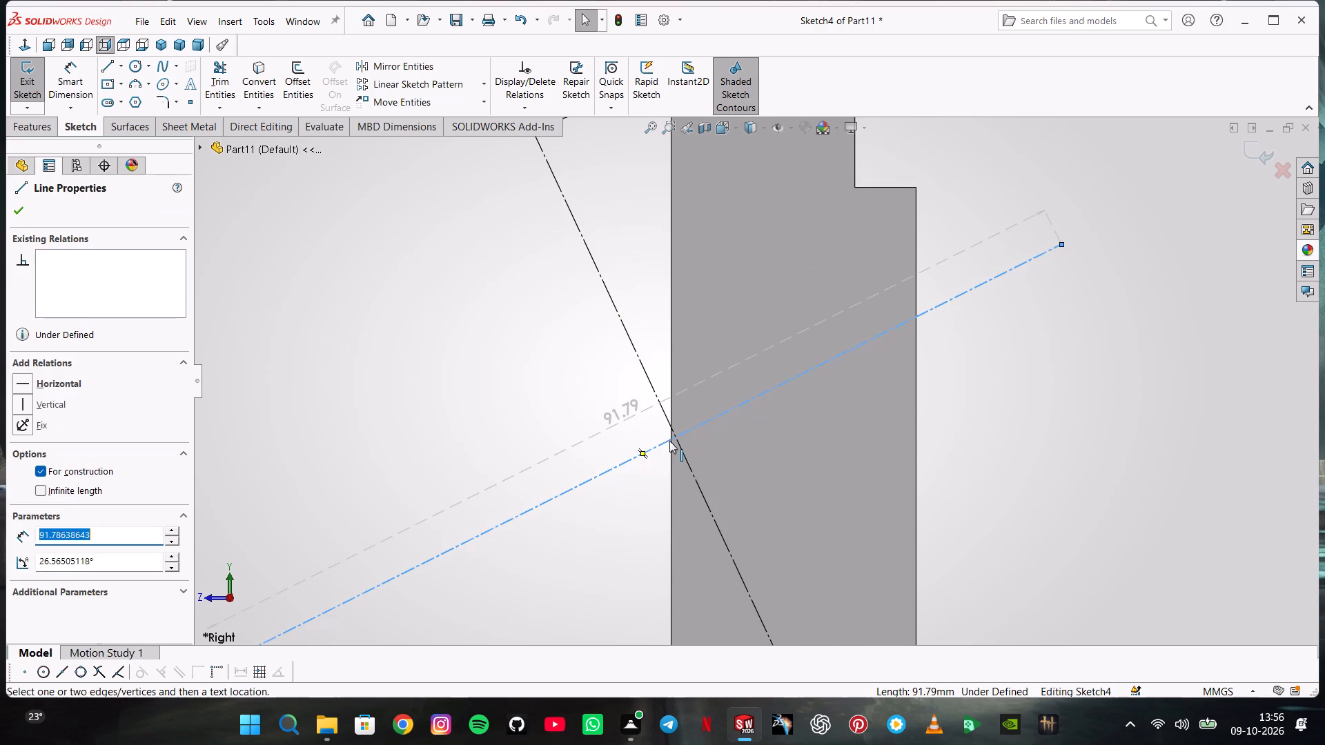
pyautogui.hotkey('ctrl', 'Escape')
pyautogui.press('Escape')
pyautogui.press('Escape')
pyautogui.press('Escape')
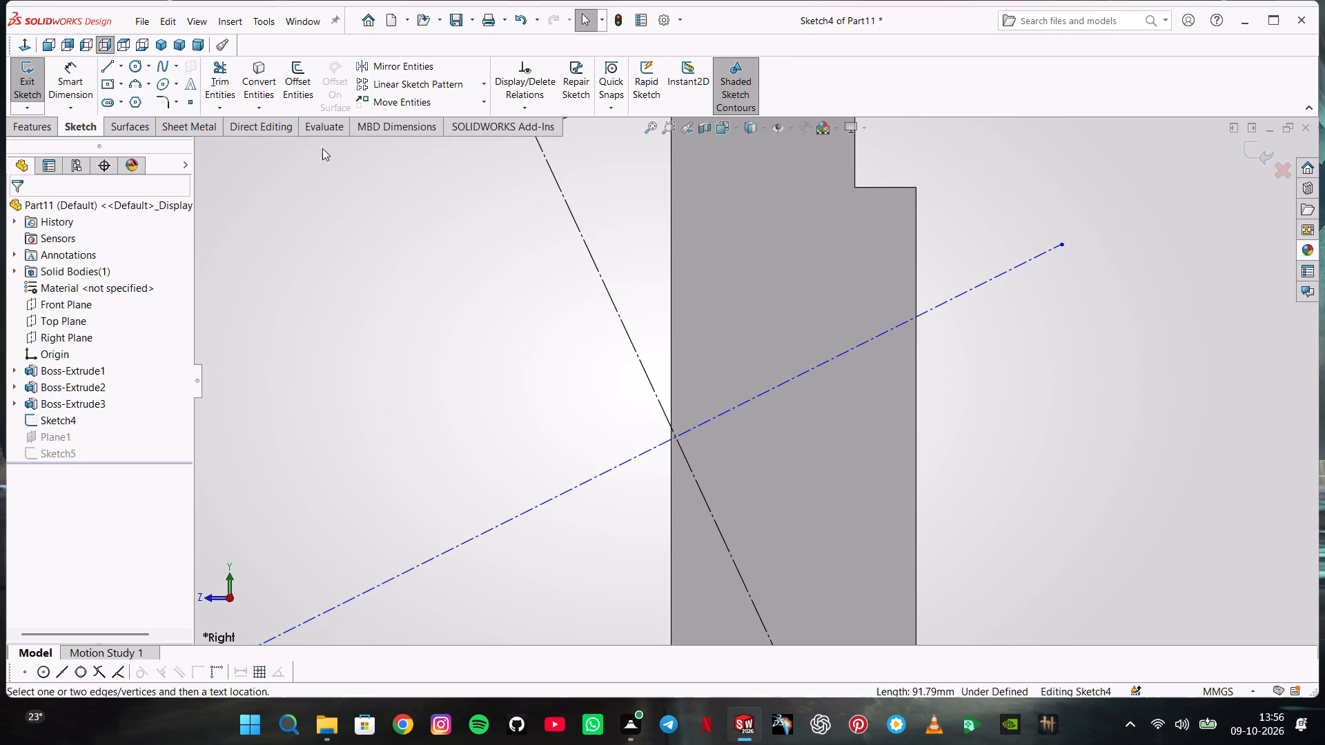
# Trim away the upper part of the 25° slanted line back to the new crossing construction line.
pyautogui.click(215, 68)
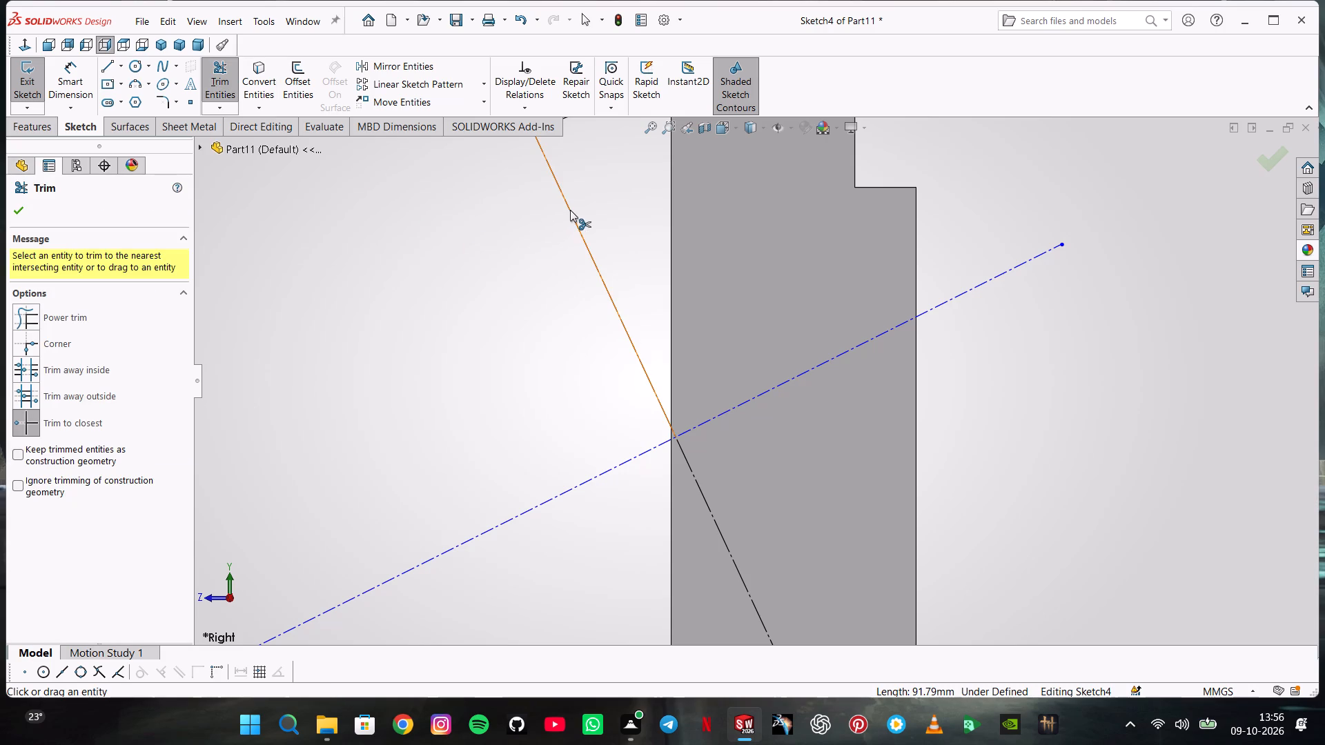
pyautogui.click(570, 210)
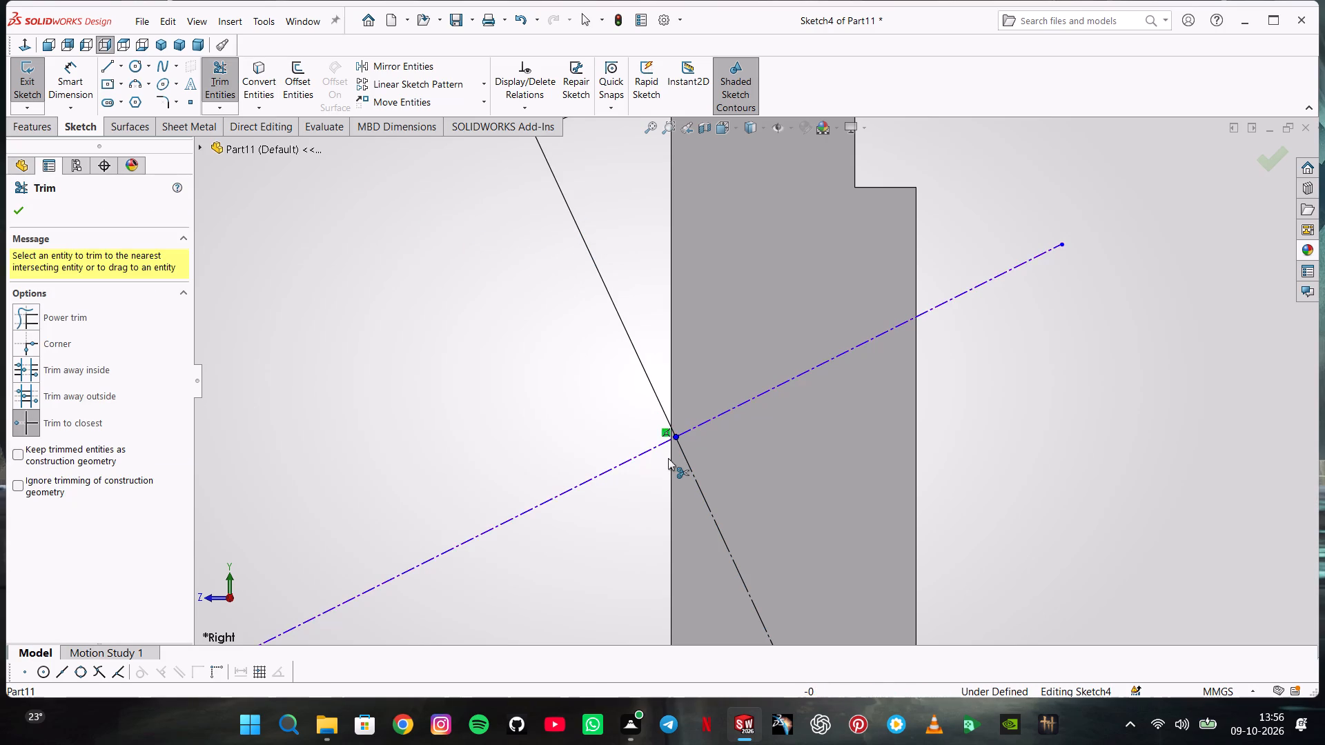
pyautogui.scroll(-12, 672, 444)
pyautogui.scroll(-3, 761, 348)
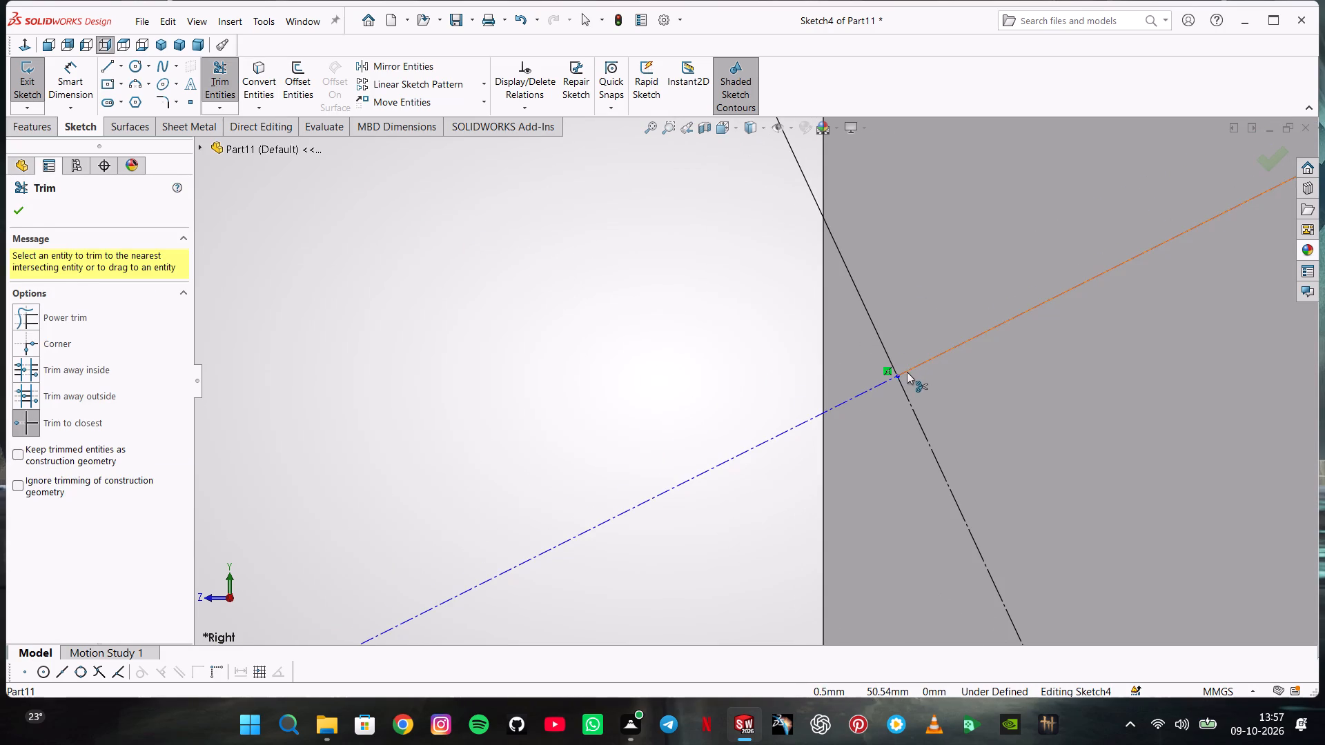
pyautogui.press('Escape')
pyautogui.press('Escape')
# Make the slanted line's trimmed upper end coincident with the plate's vertical front edge and close the sketch.
pyautogui.click(899, 374)
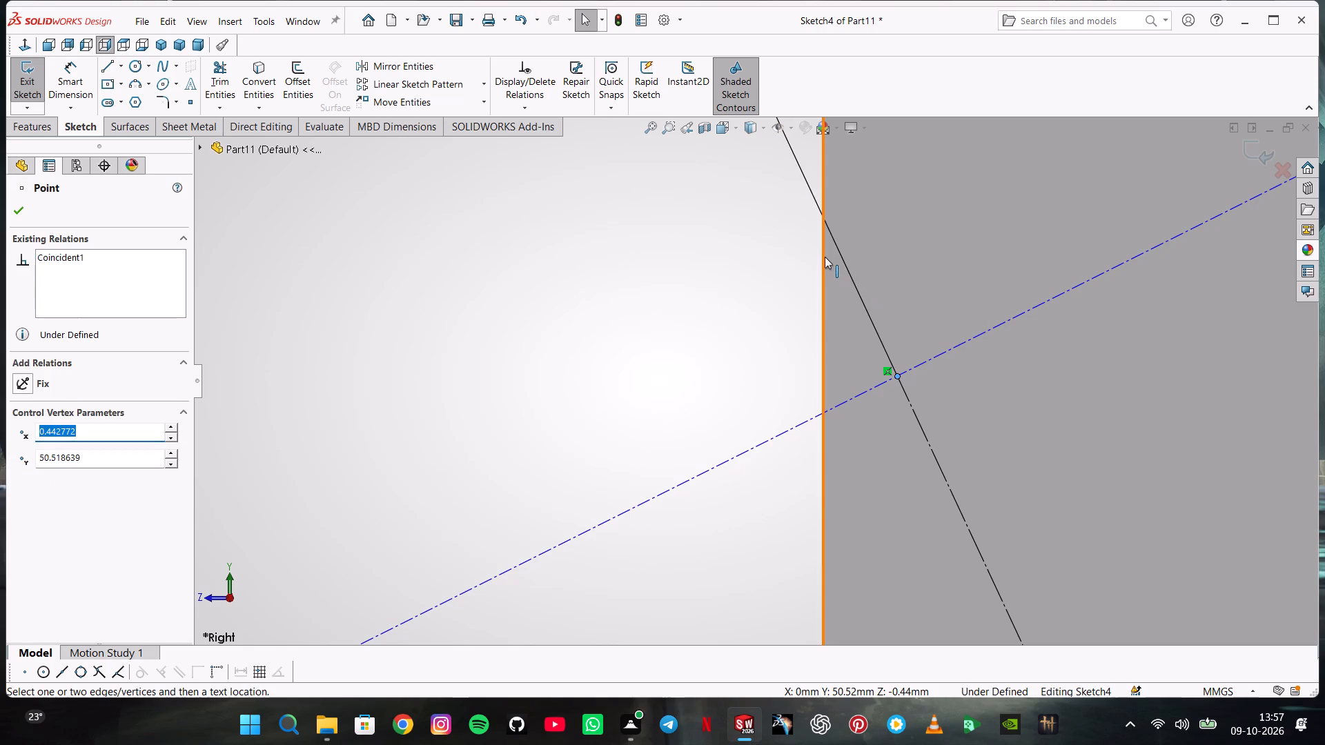
pyautogui.keyDown('ctrl'); pyautogui.click(825, 257); pyautogui.keyUp('ctrl')
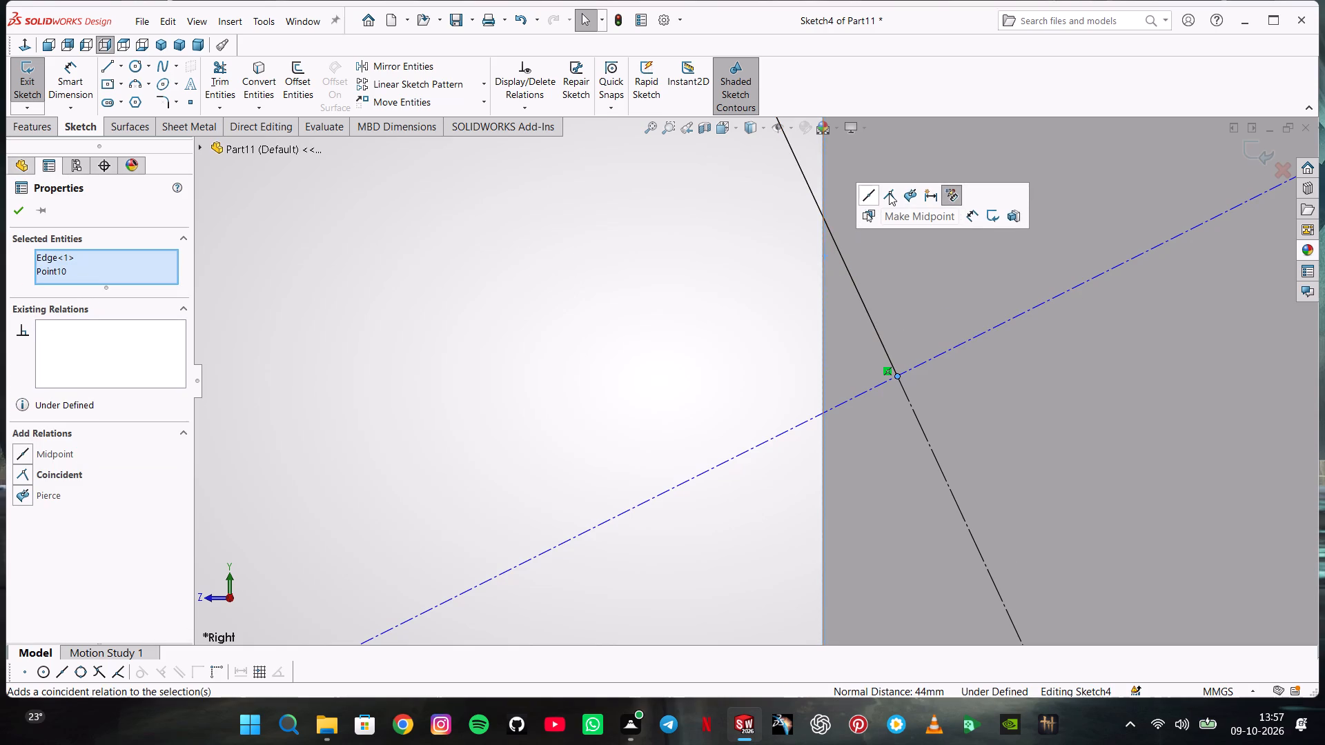
pyautogui.click(889, 193)
pyautogui.scroll(6, 904, 212)
pyautogui.press('Escape')
pyautogui.press('Escape')
pyautogui.scroll(7, 792, 266)
pyautogui.press('Escape')
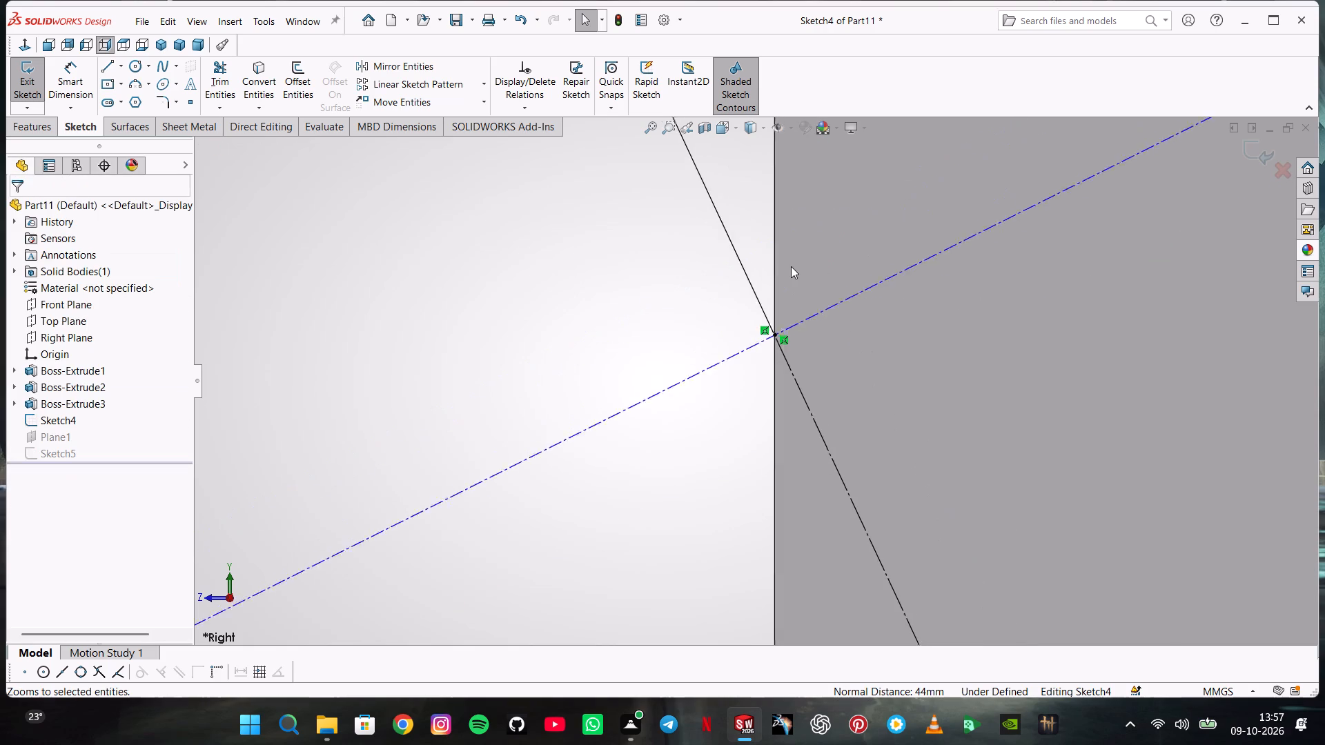
pyautogui.scroll(11, 791, 266)
pyautogui.press('Escape')
pyautogui.press('Escape')
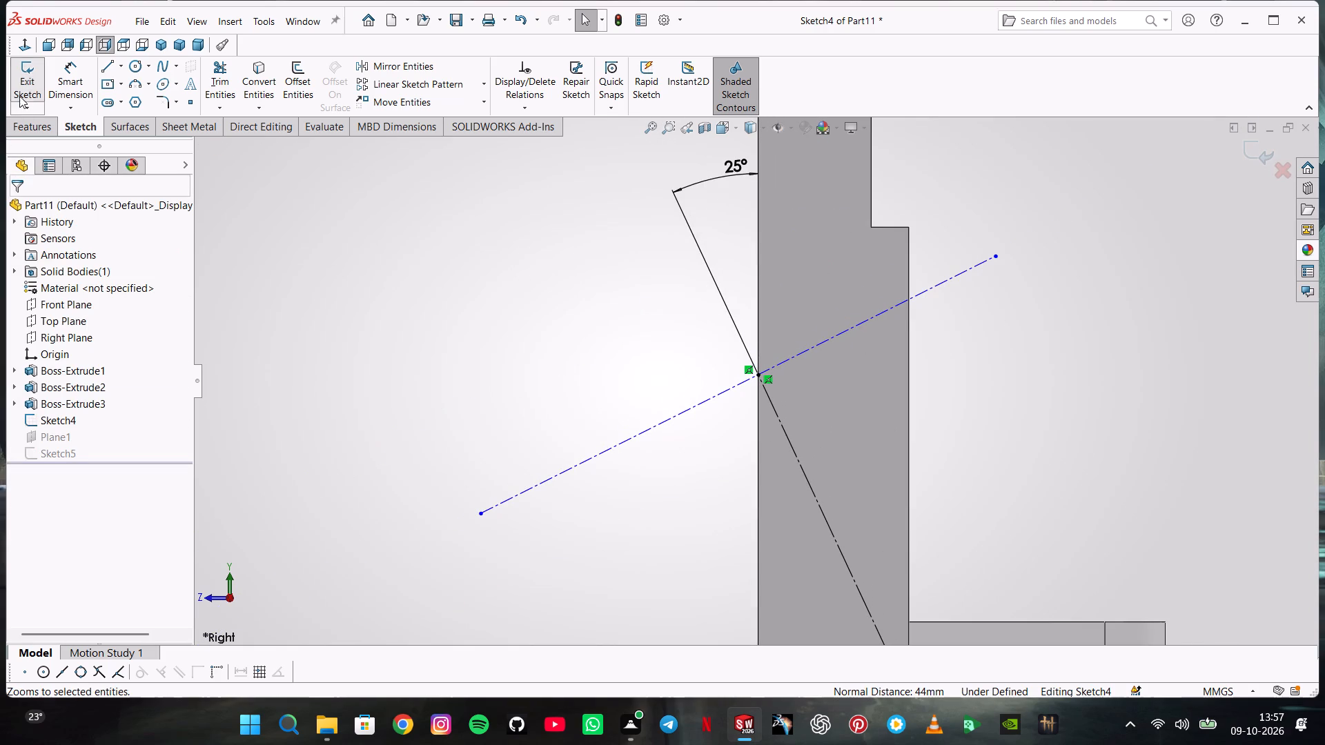
pyautogui.click(19, 96)
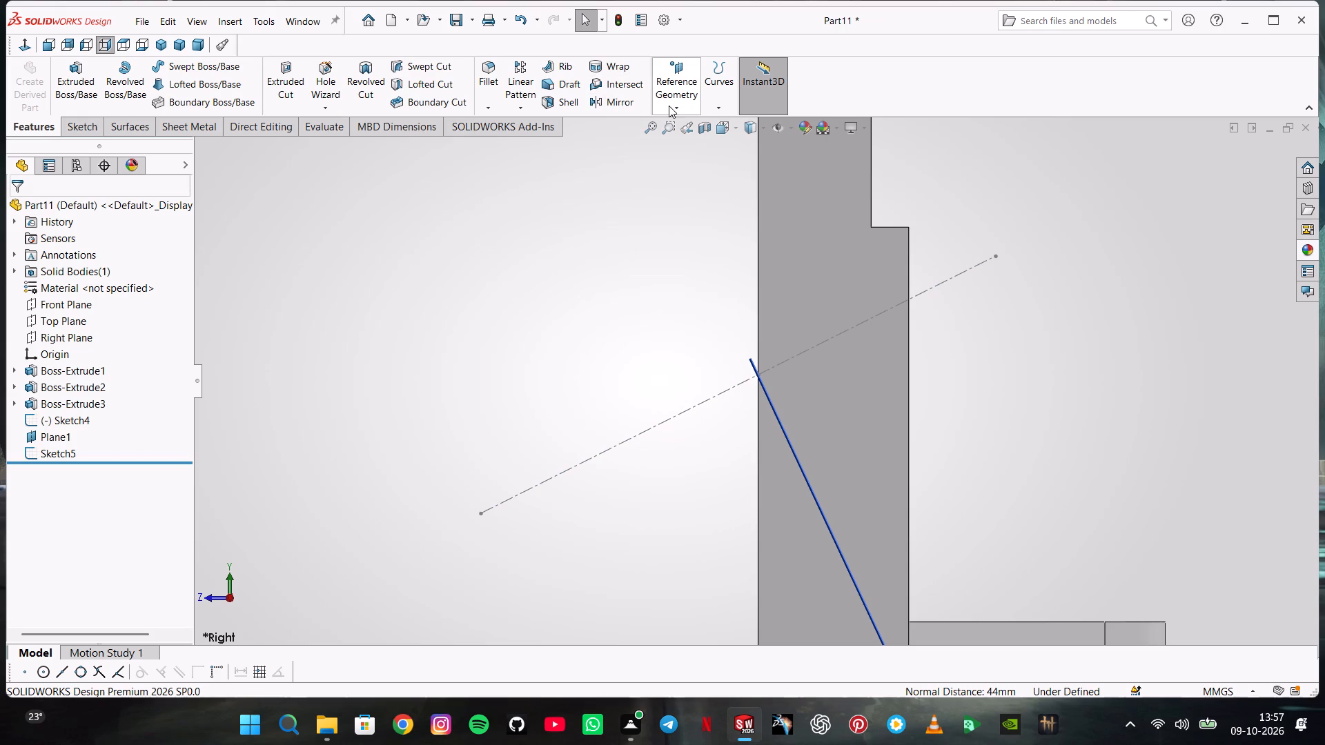
# Create a reference plane perpendicular to the plate's stepped side face and coincident with the new crossing construction line.
pyautogui.click(669, 106)
pyautogui.click(691, 130)
pyautogui.click(792, 438)
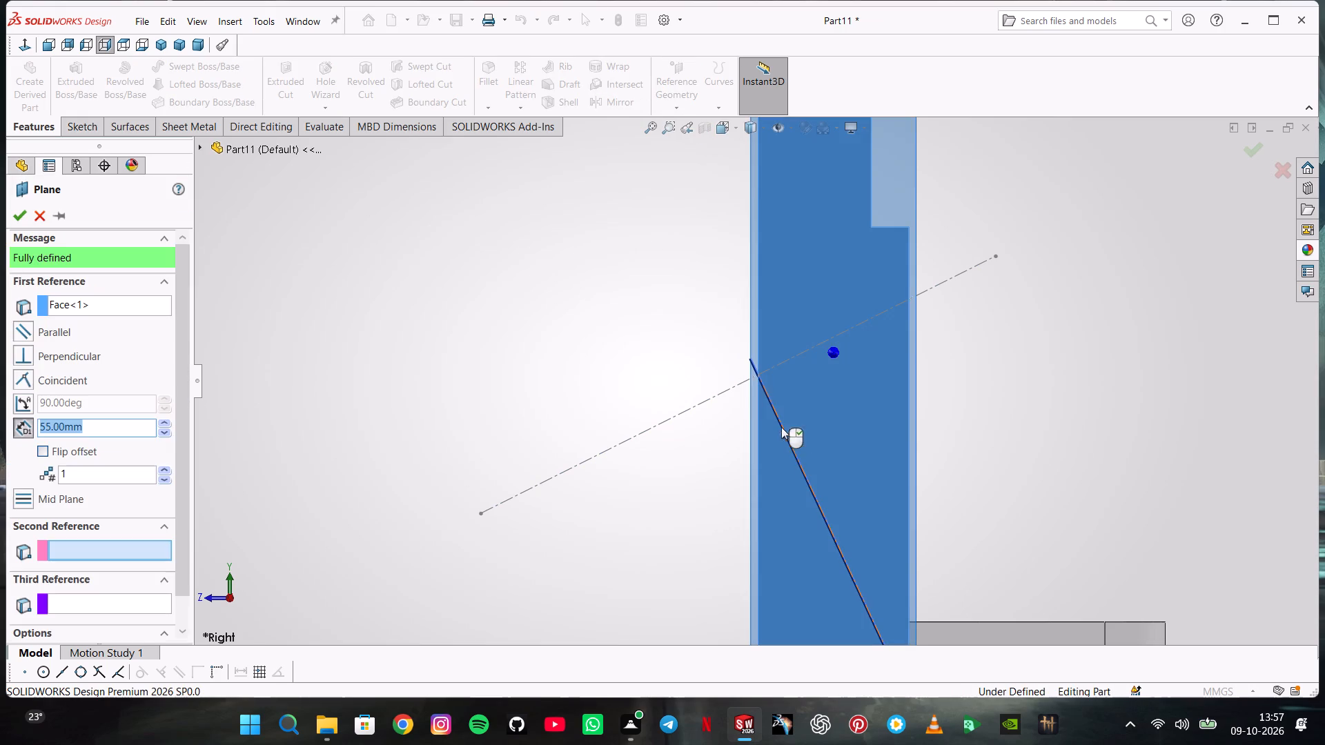
pyautogui.click(728, 390)
pyautogui.moveTo(725, 401); pyautogui.dragTo(745, 356, button='middle')
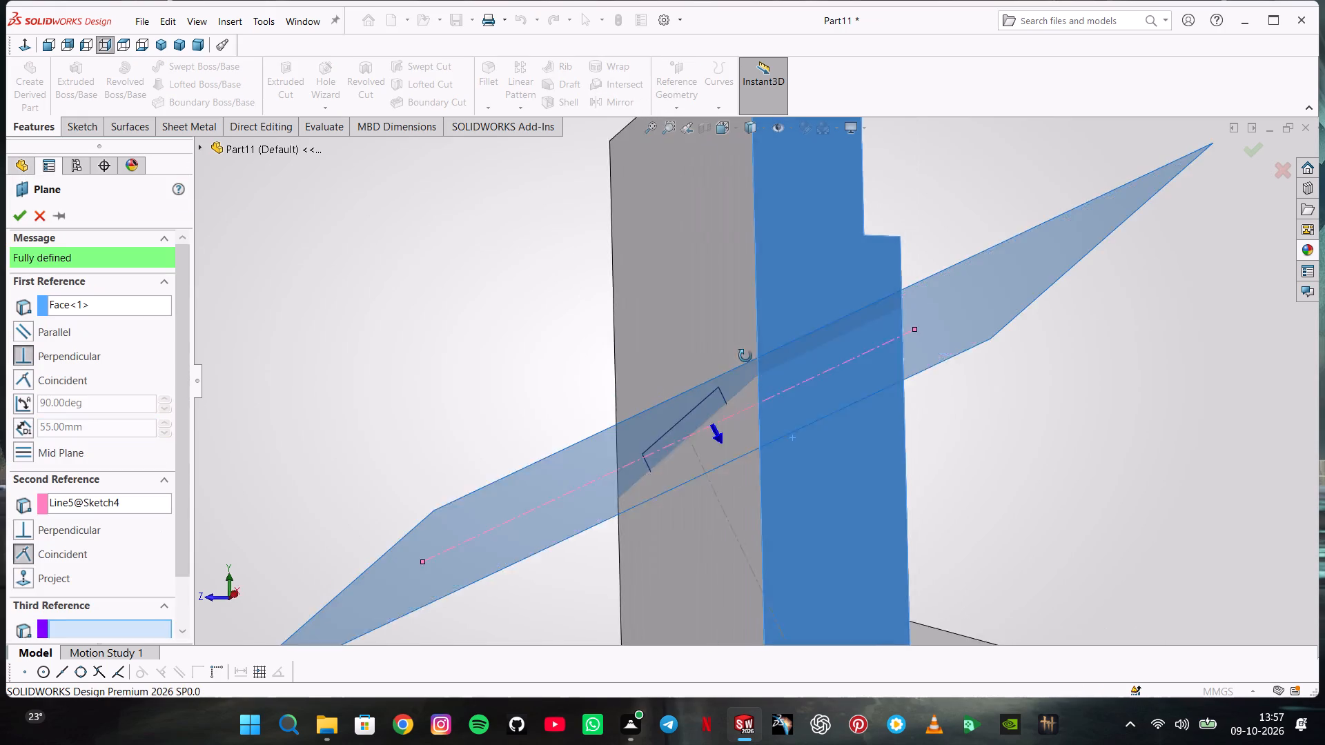
pyautogui.moveTo(745, 356); pyautogui.dragTo(749, 344, button='middle')
pyautogui.scroll(4, 749, 344)
pyautogui.moveTo(740, 386); pyautogui.dragTo(732, 326, button='middle')
pyautogui.scroll(1, 740, 386)
pyautogui.middleClick(729, 281)
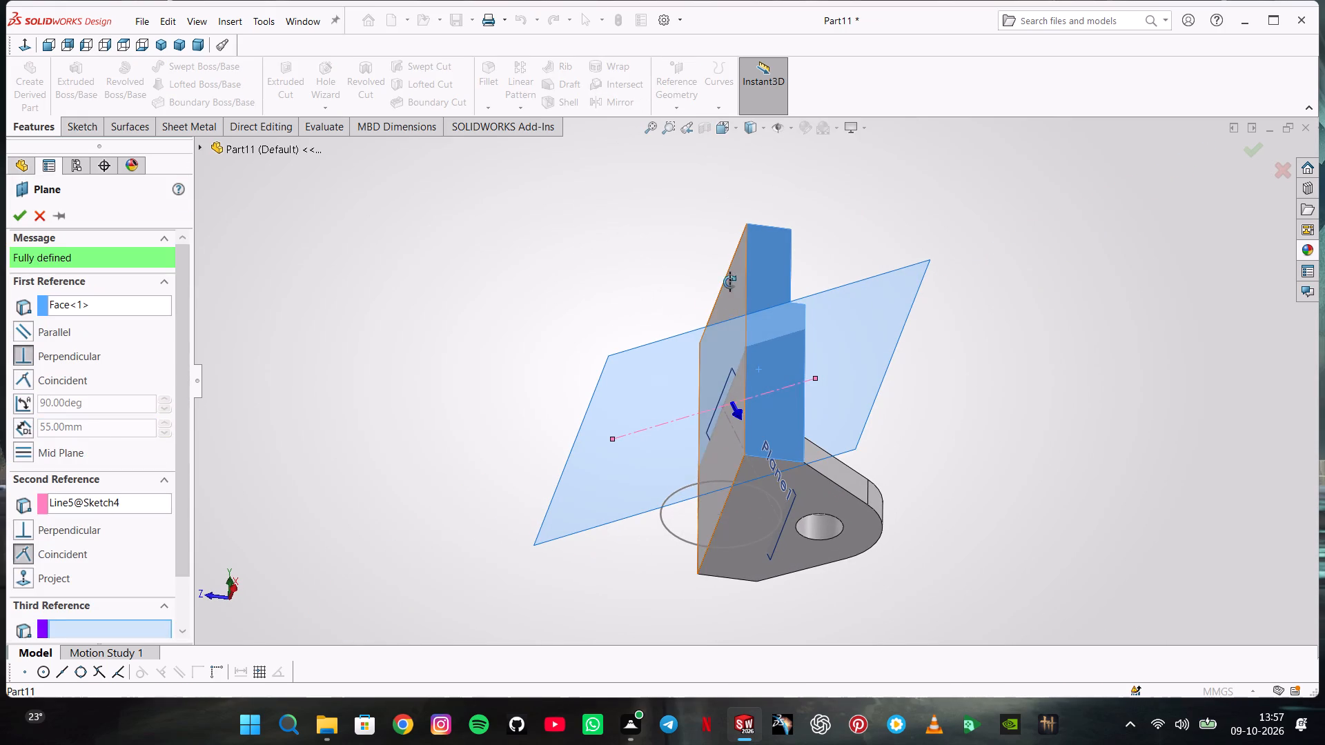
pyautogui.click(15, 208)
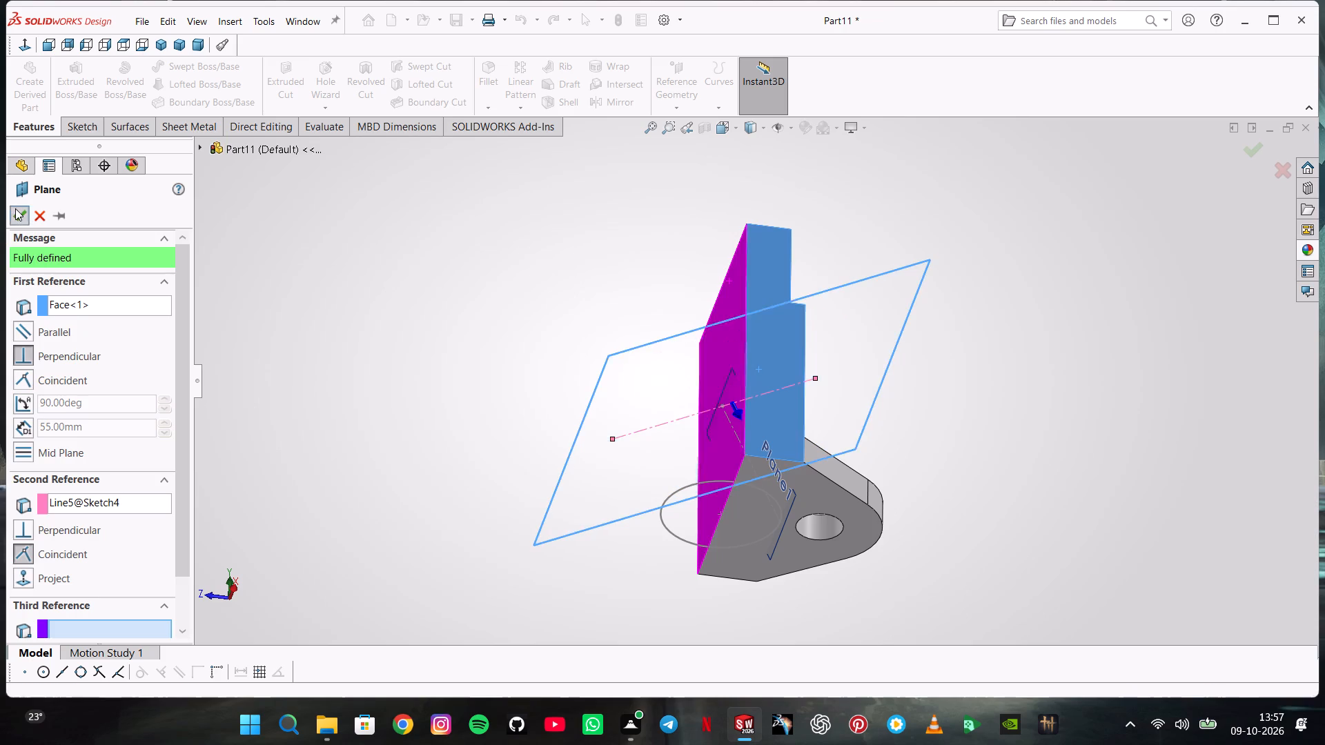
# Reorder the new reference plane so it sits directly after the slanted line's sketch in the feature history.
pyautogui.moveTo(591, 421); pyautogui.dragTo(558, 349, button='middle')
pyautogui.moveTo(569, 340); pyautogui.dragTo(580, 332, button='middle')
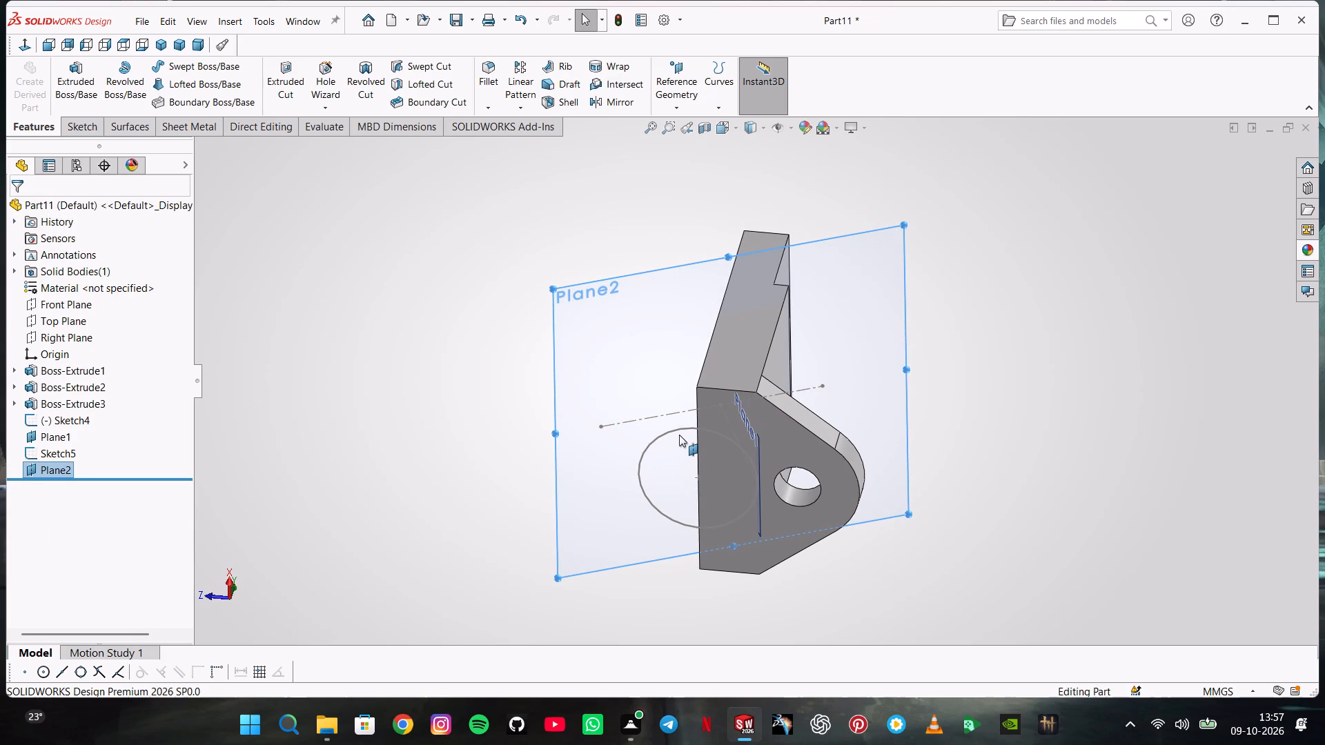
pyautogui.click(683, 430)
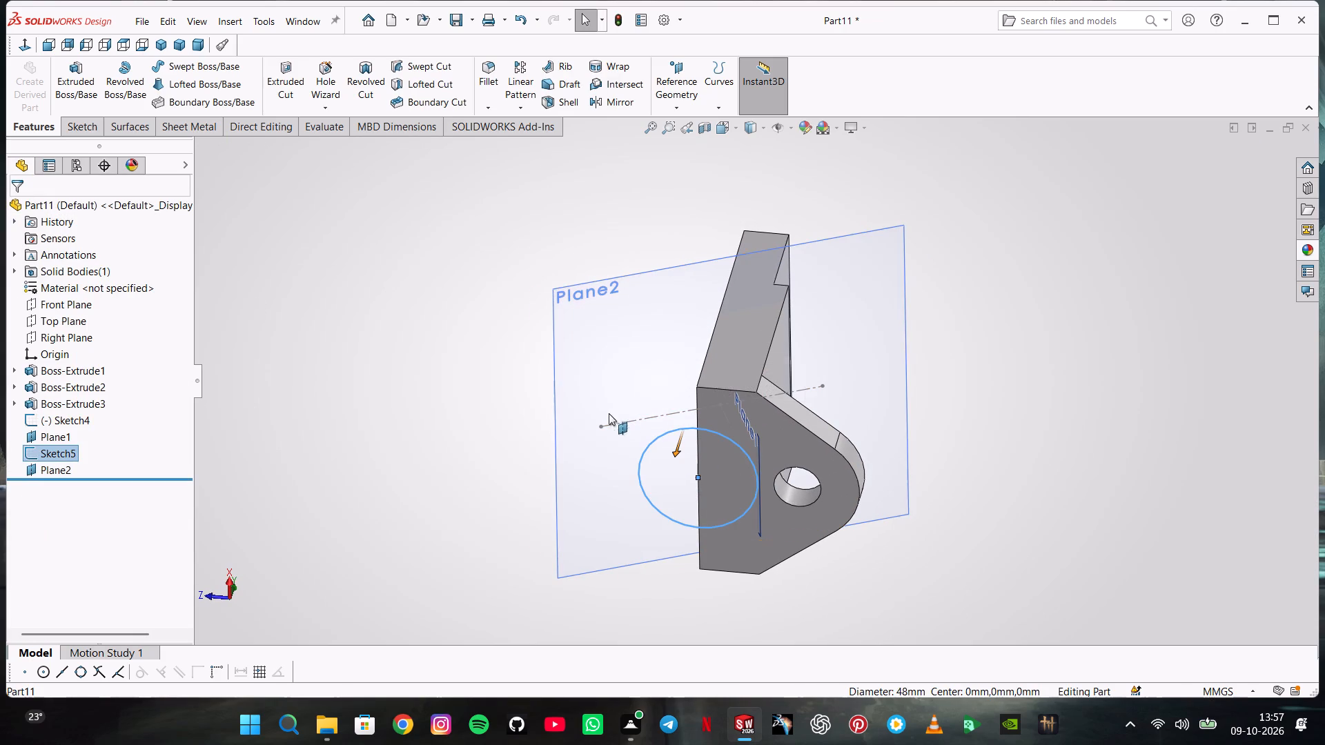
pyautogui.rightClick(62, 457)
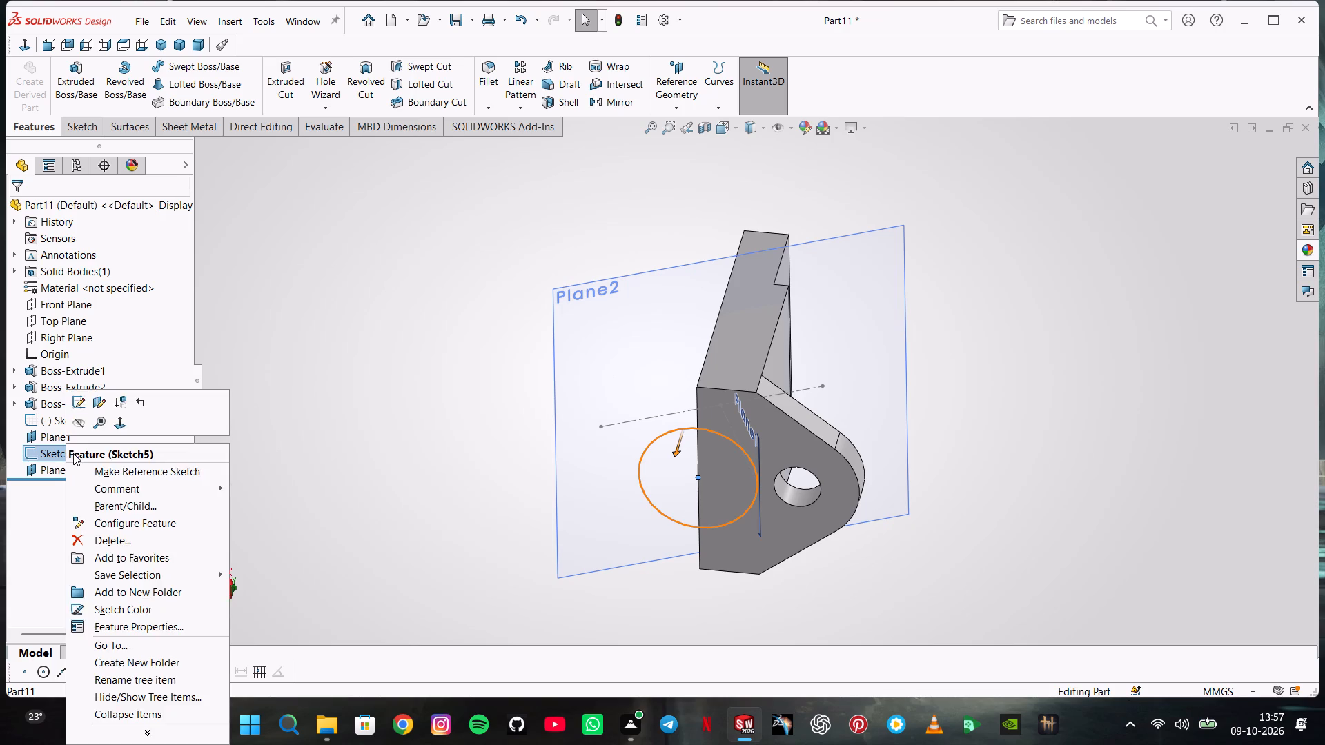
pyautogui.click(25, 518)
pyautogui.moveTo(40, 469); pyautogui.dragTo(54, 421)
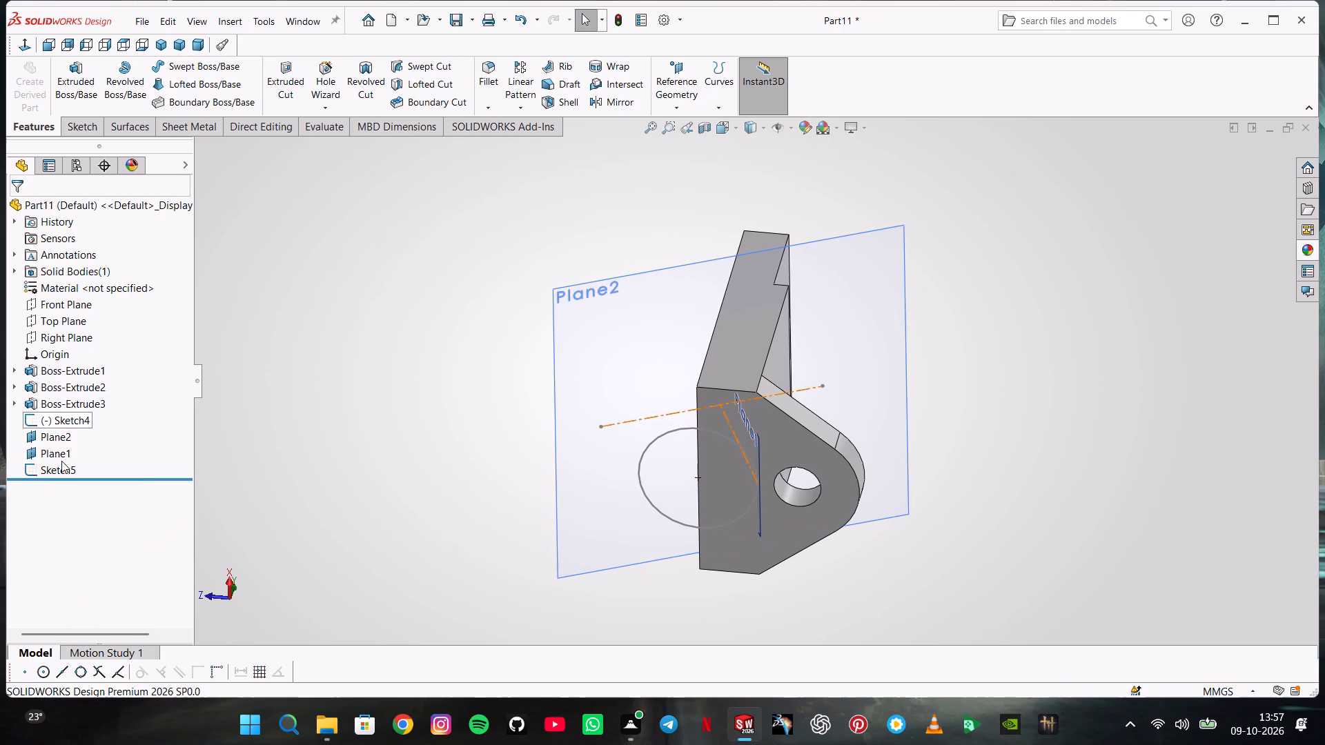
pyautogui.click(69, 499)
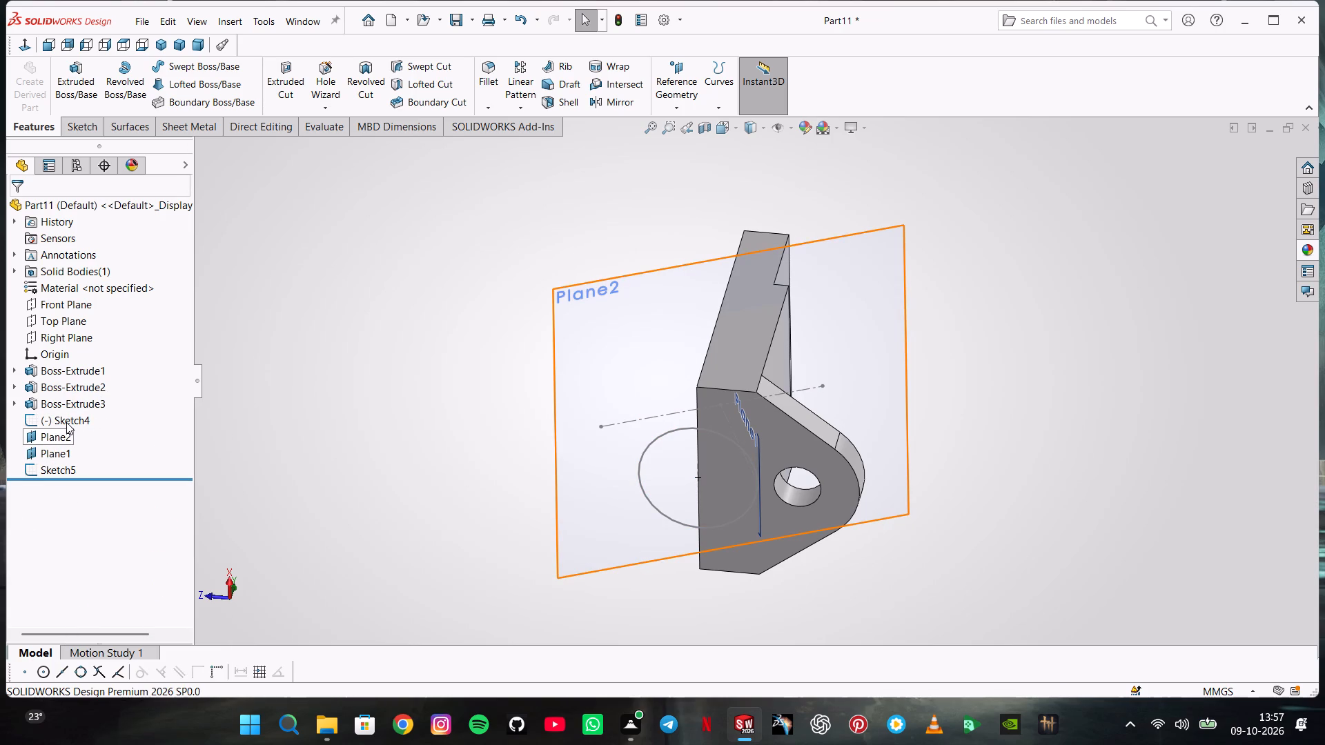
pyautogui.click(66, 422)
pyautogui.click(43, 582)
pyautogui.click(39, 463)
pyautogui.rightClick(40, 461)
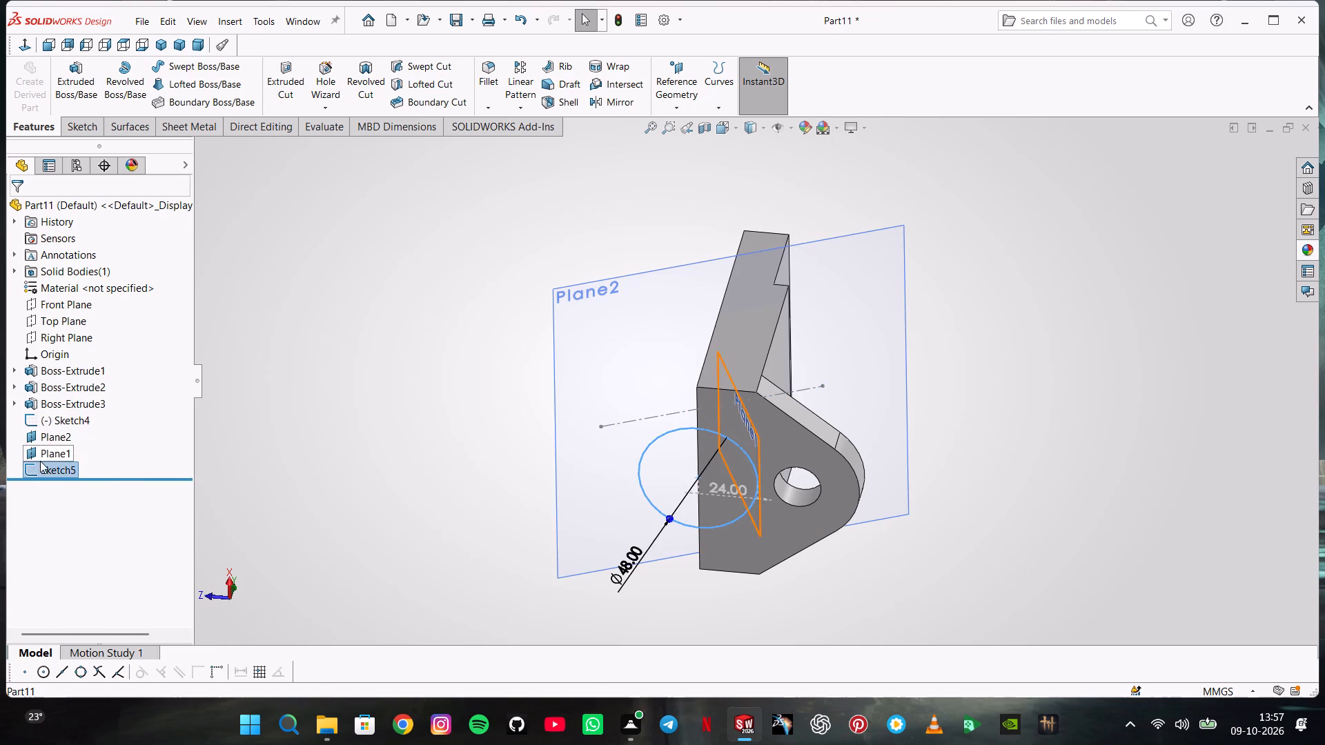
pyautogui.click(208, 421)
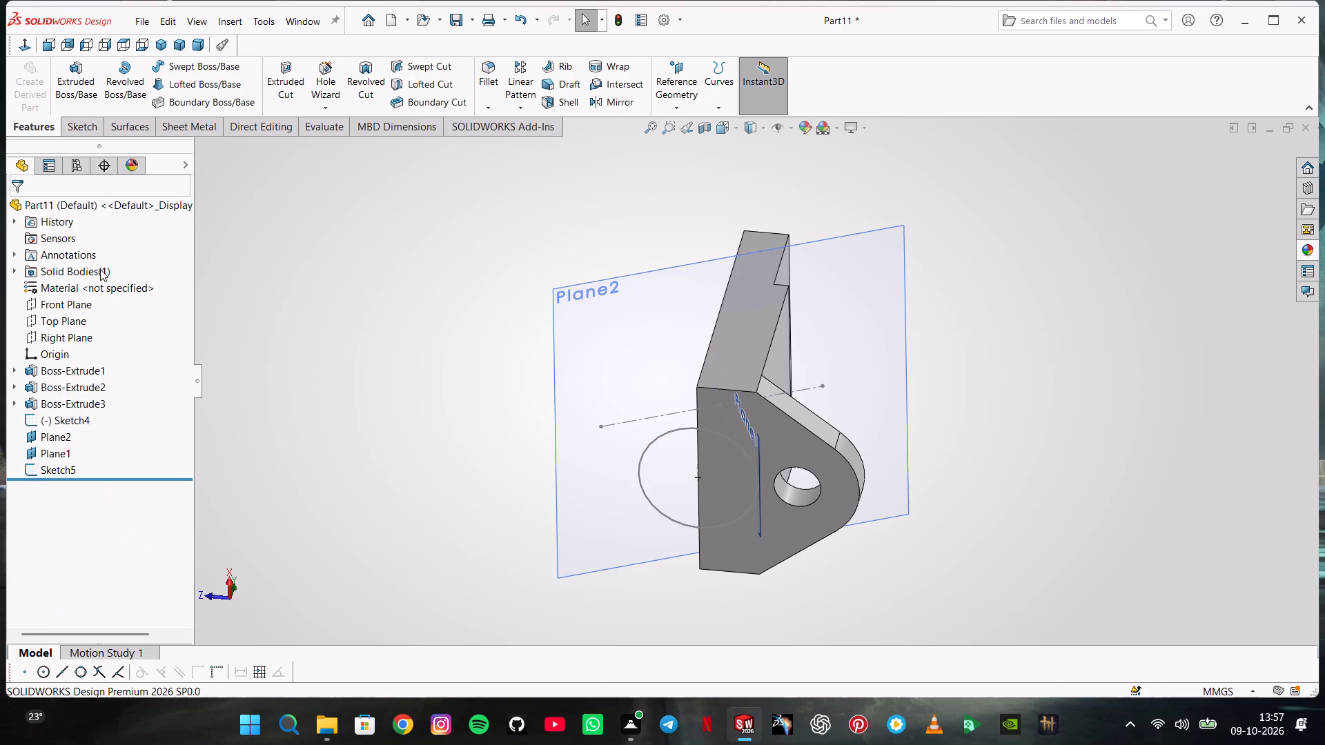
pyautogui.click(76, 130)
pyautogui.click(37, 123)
# Open the 48 mm circle's sketch for editing.
pyautogui.rightClick(72, 468)
pyautogui.click(86, 401)
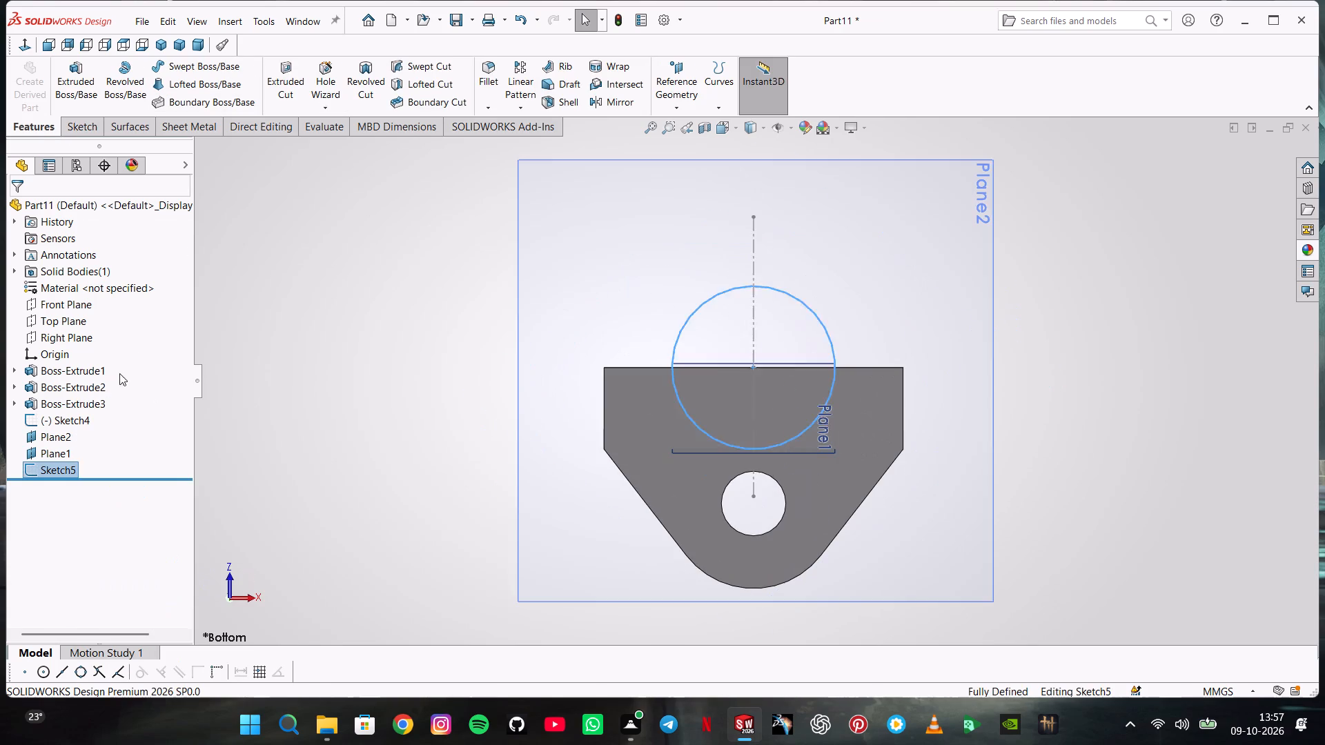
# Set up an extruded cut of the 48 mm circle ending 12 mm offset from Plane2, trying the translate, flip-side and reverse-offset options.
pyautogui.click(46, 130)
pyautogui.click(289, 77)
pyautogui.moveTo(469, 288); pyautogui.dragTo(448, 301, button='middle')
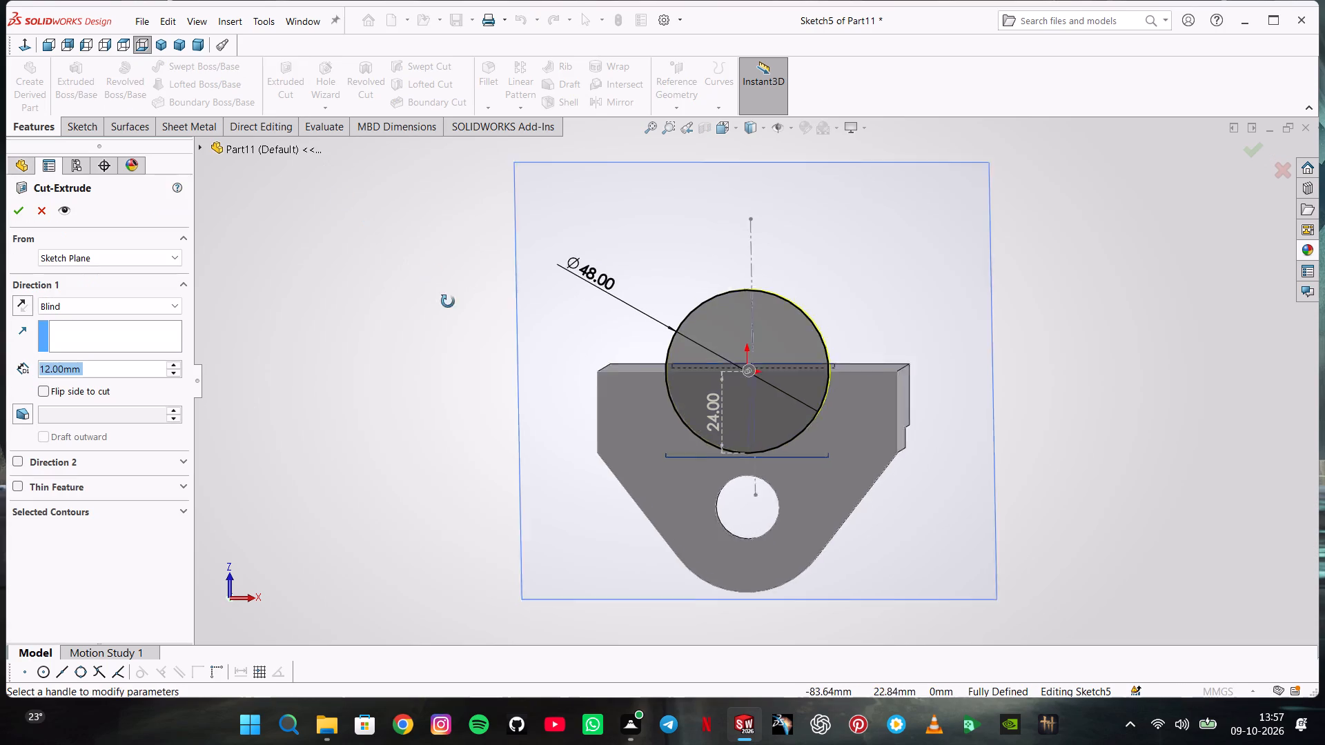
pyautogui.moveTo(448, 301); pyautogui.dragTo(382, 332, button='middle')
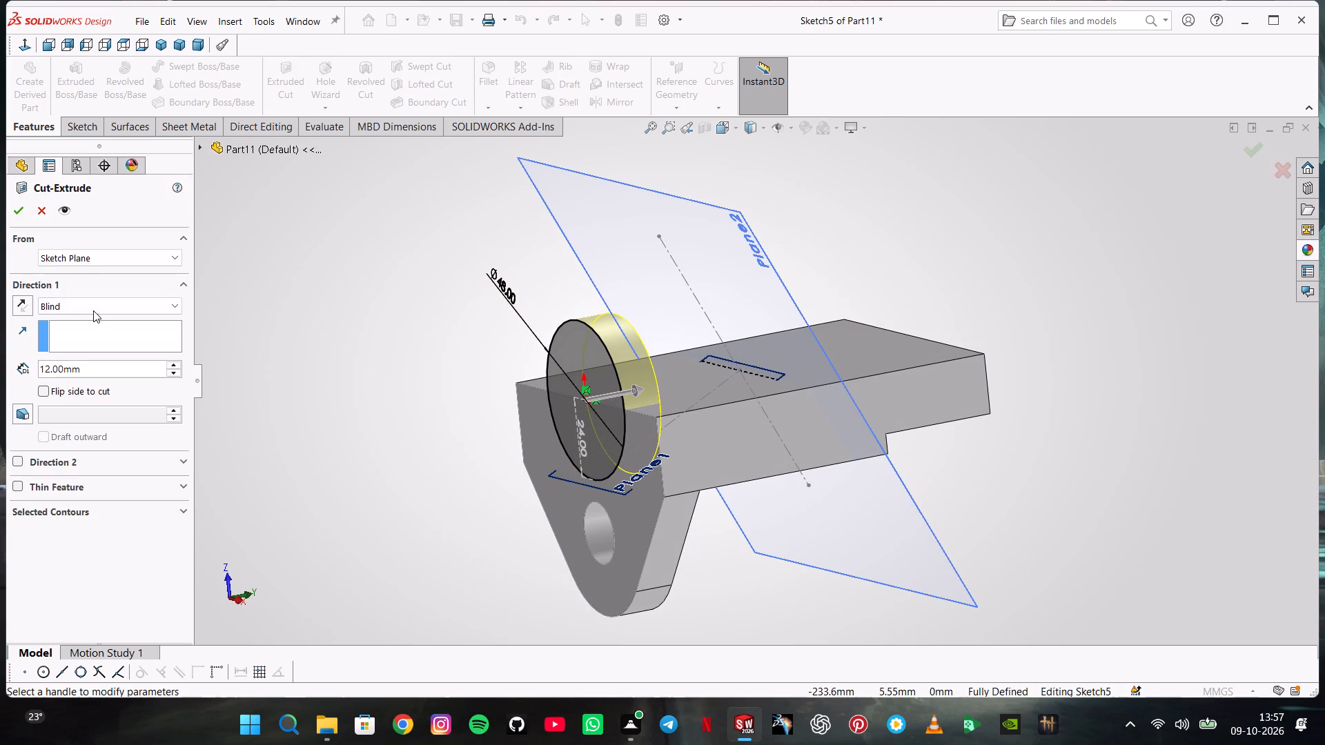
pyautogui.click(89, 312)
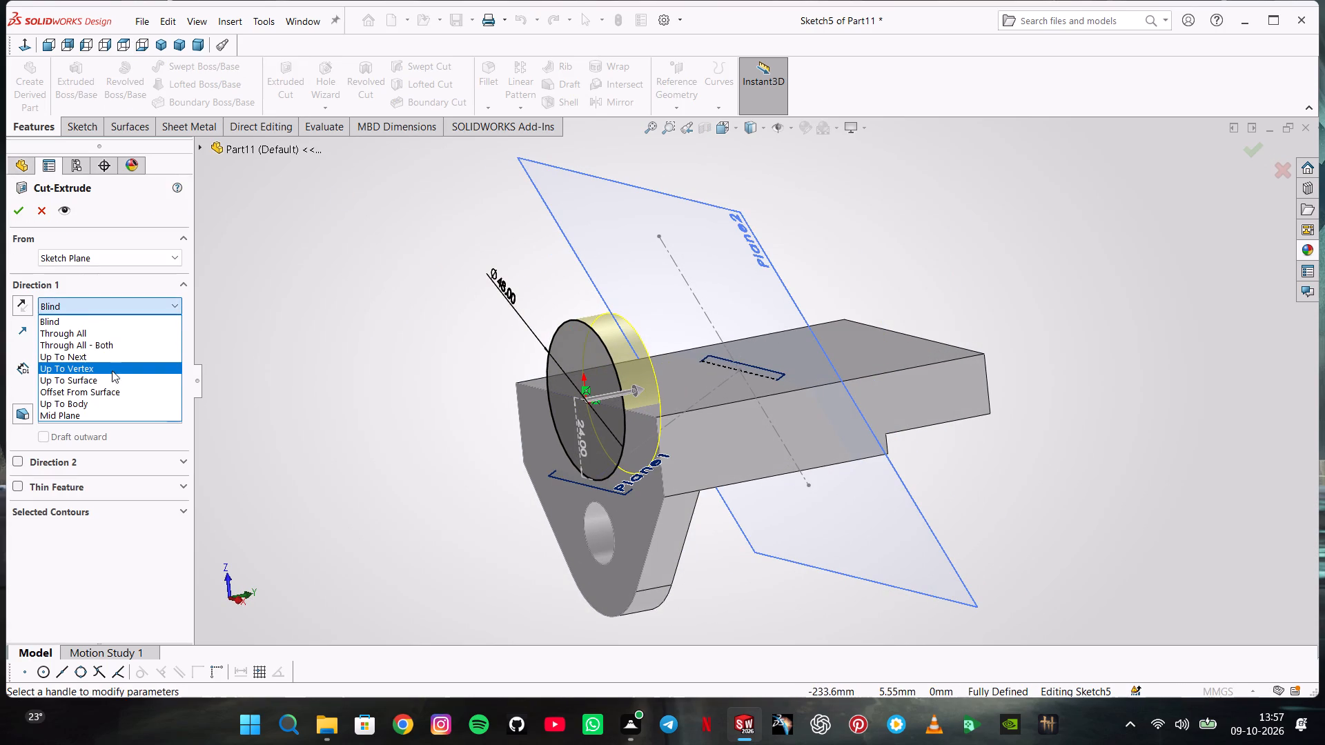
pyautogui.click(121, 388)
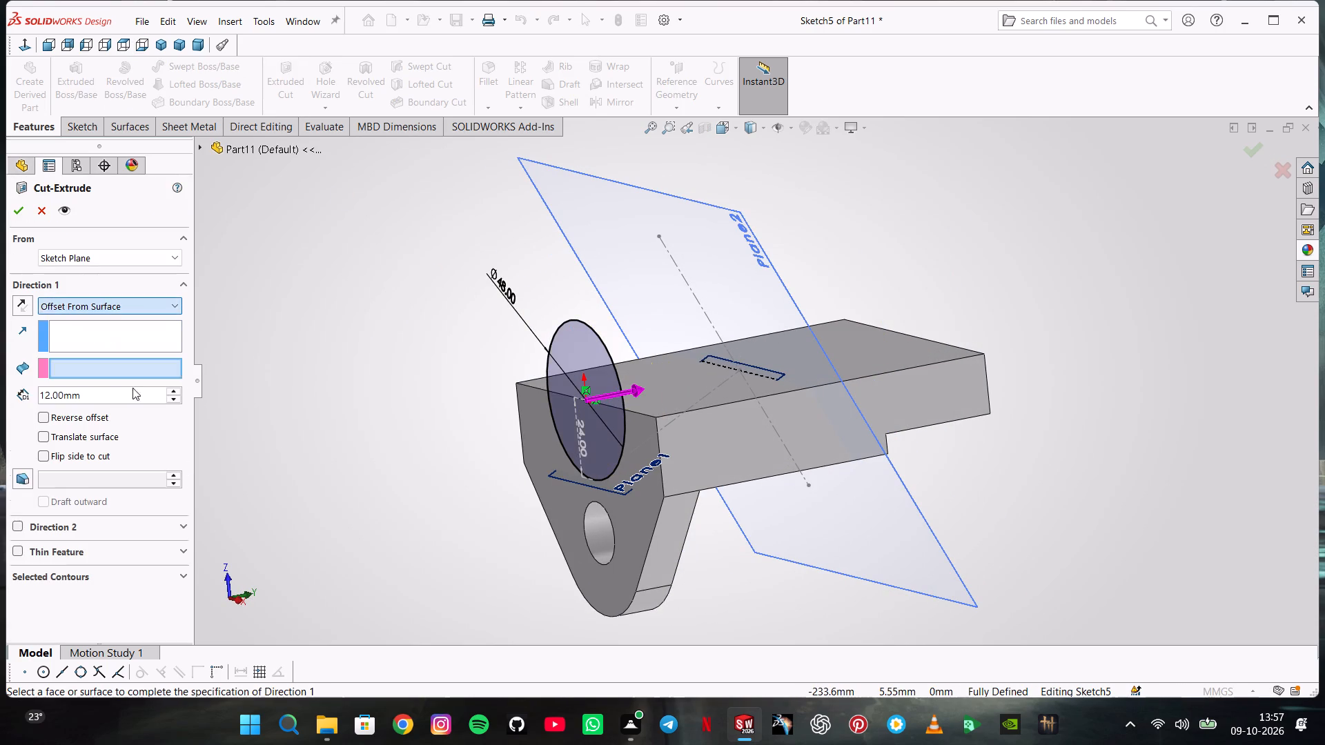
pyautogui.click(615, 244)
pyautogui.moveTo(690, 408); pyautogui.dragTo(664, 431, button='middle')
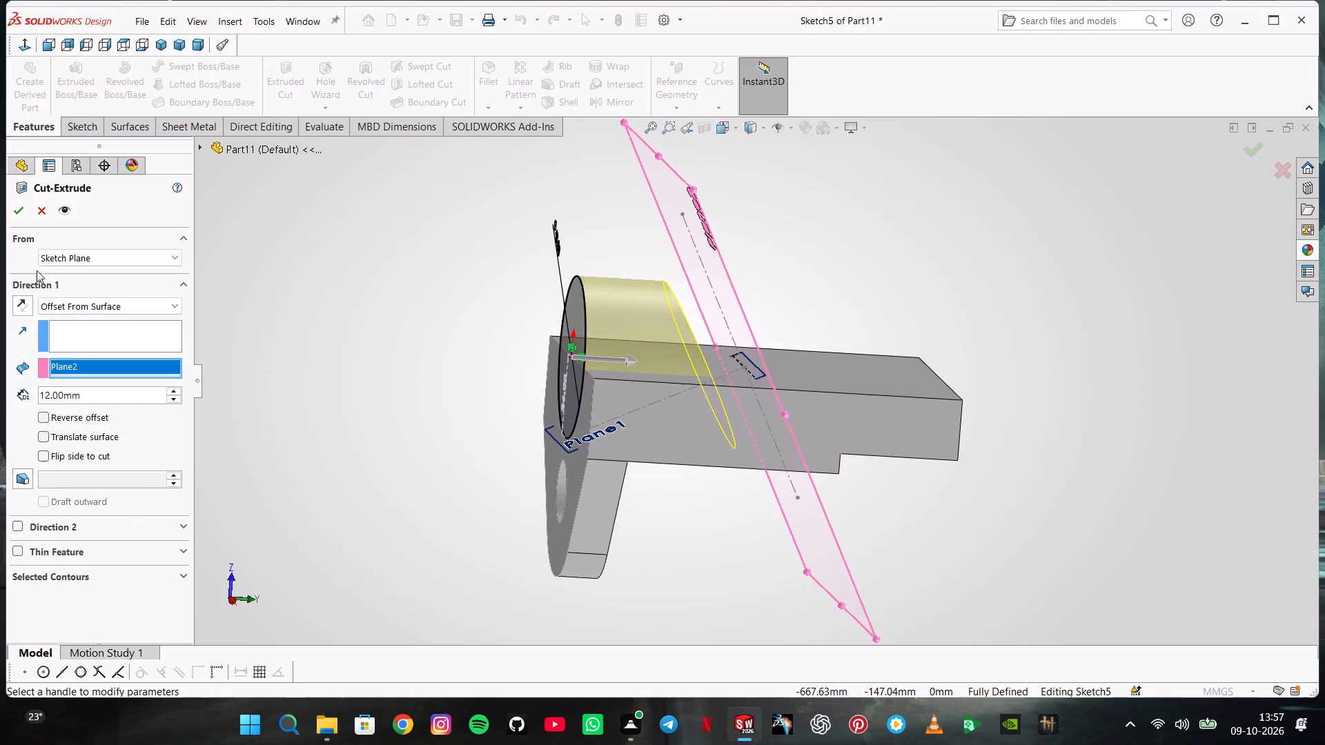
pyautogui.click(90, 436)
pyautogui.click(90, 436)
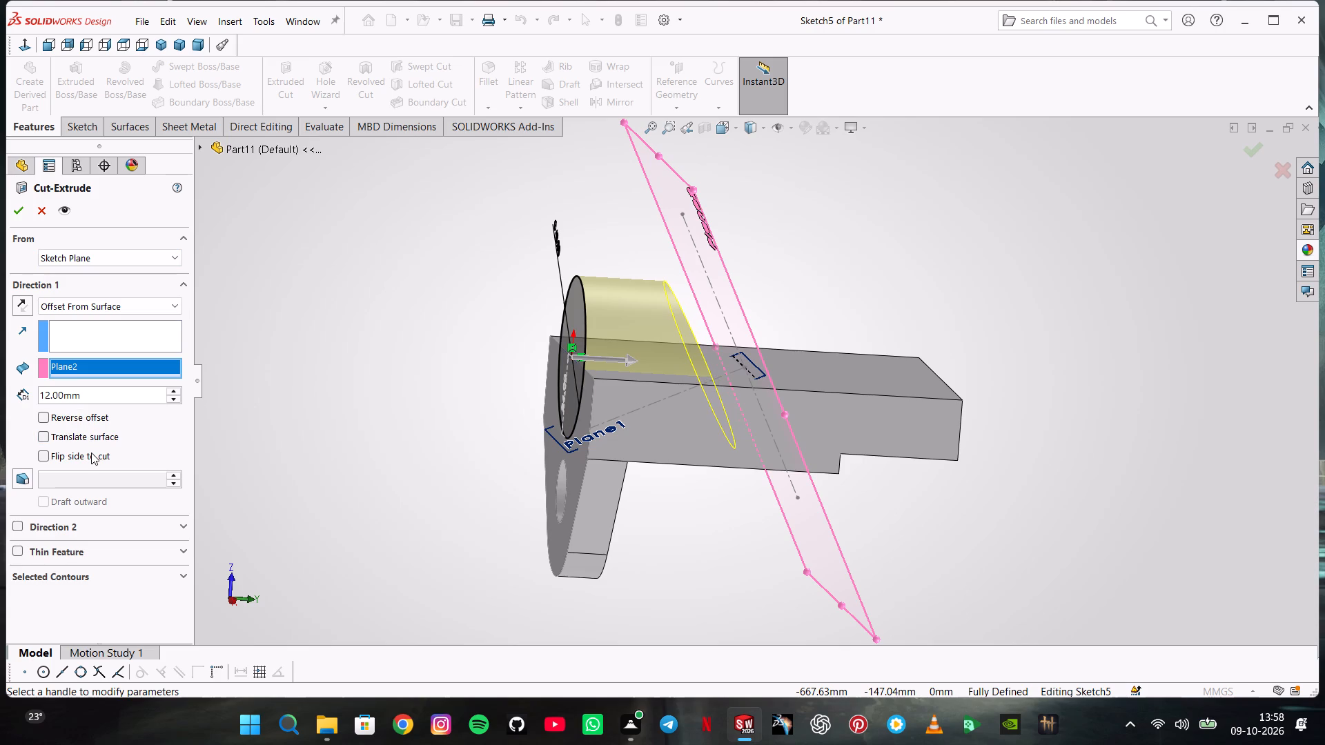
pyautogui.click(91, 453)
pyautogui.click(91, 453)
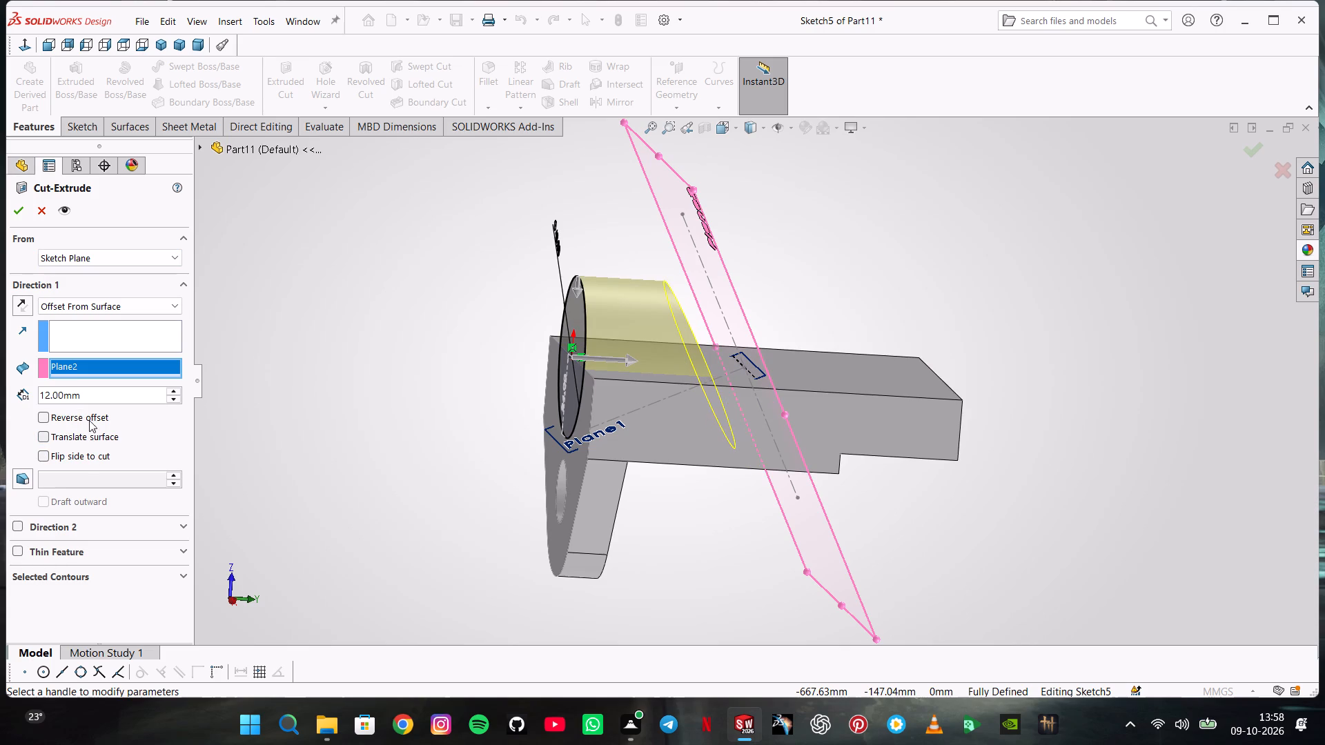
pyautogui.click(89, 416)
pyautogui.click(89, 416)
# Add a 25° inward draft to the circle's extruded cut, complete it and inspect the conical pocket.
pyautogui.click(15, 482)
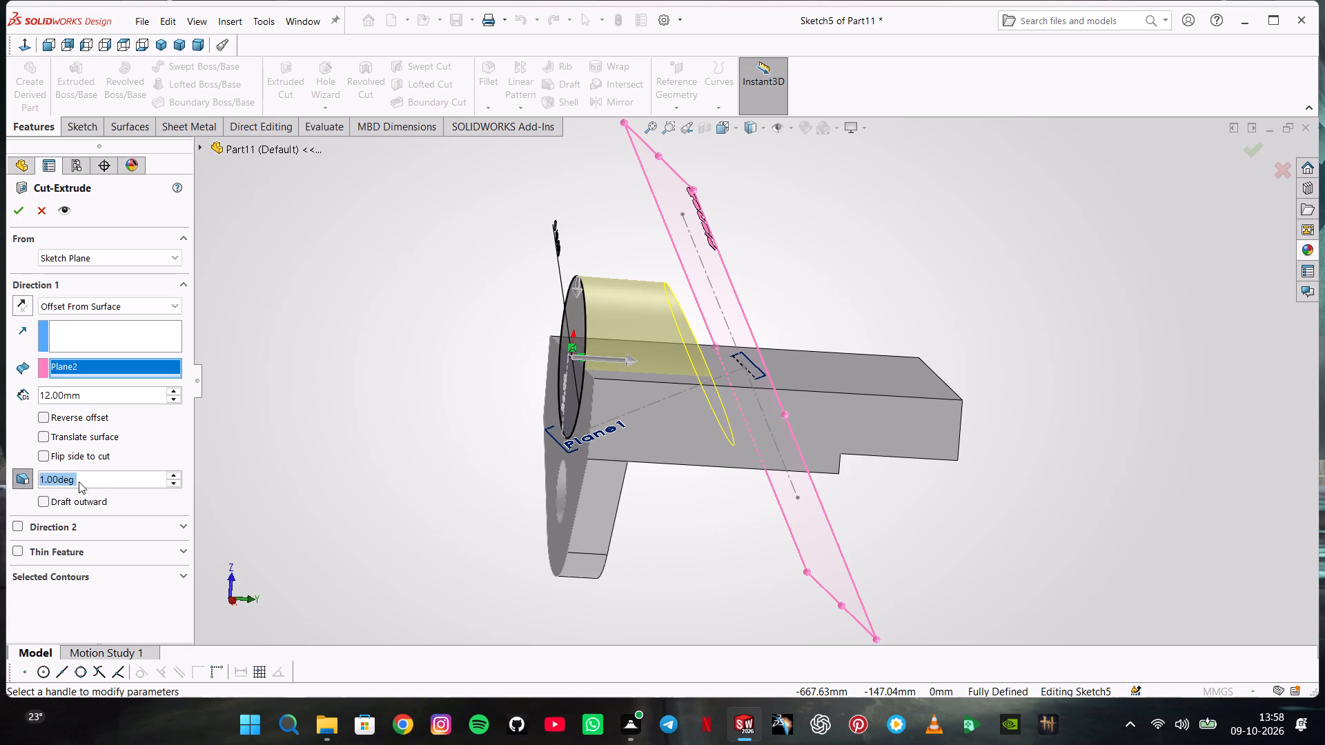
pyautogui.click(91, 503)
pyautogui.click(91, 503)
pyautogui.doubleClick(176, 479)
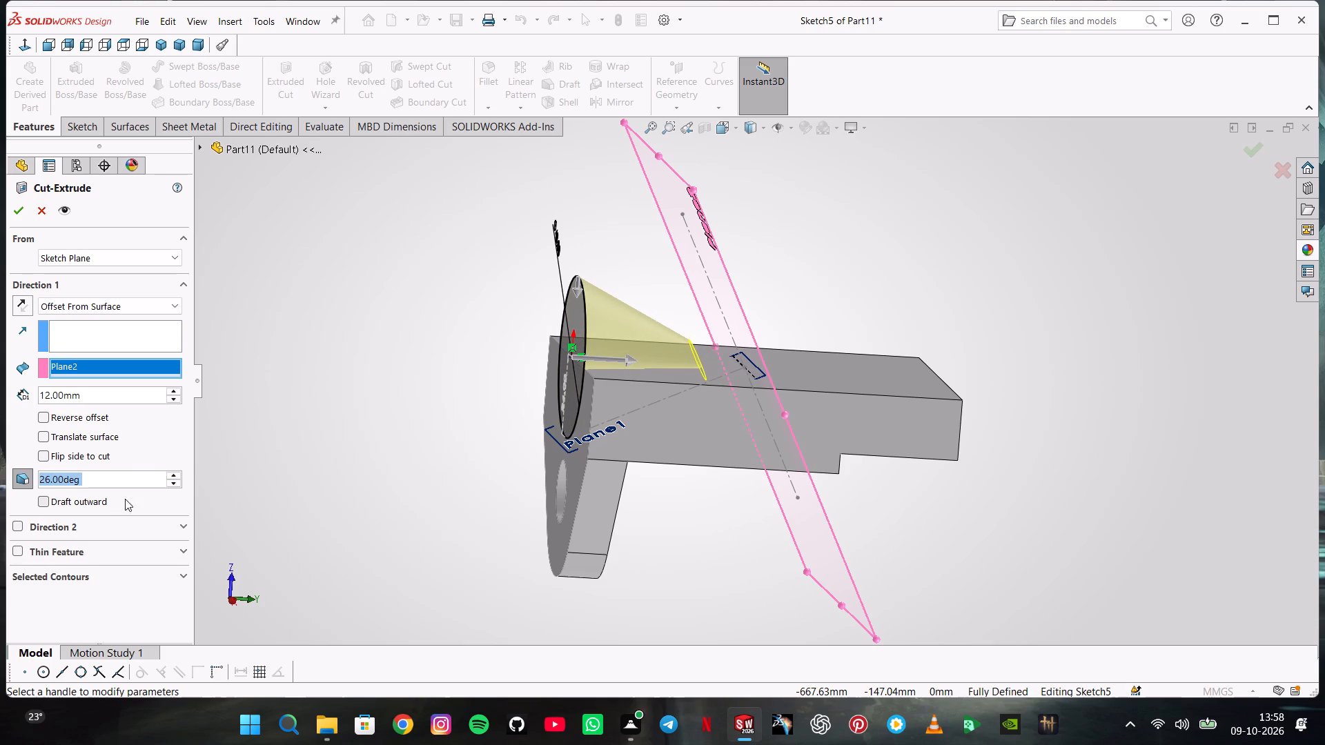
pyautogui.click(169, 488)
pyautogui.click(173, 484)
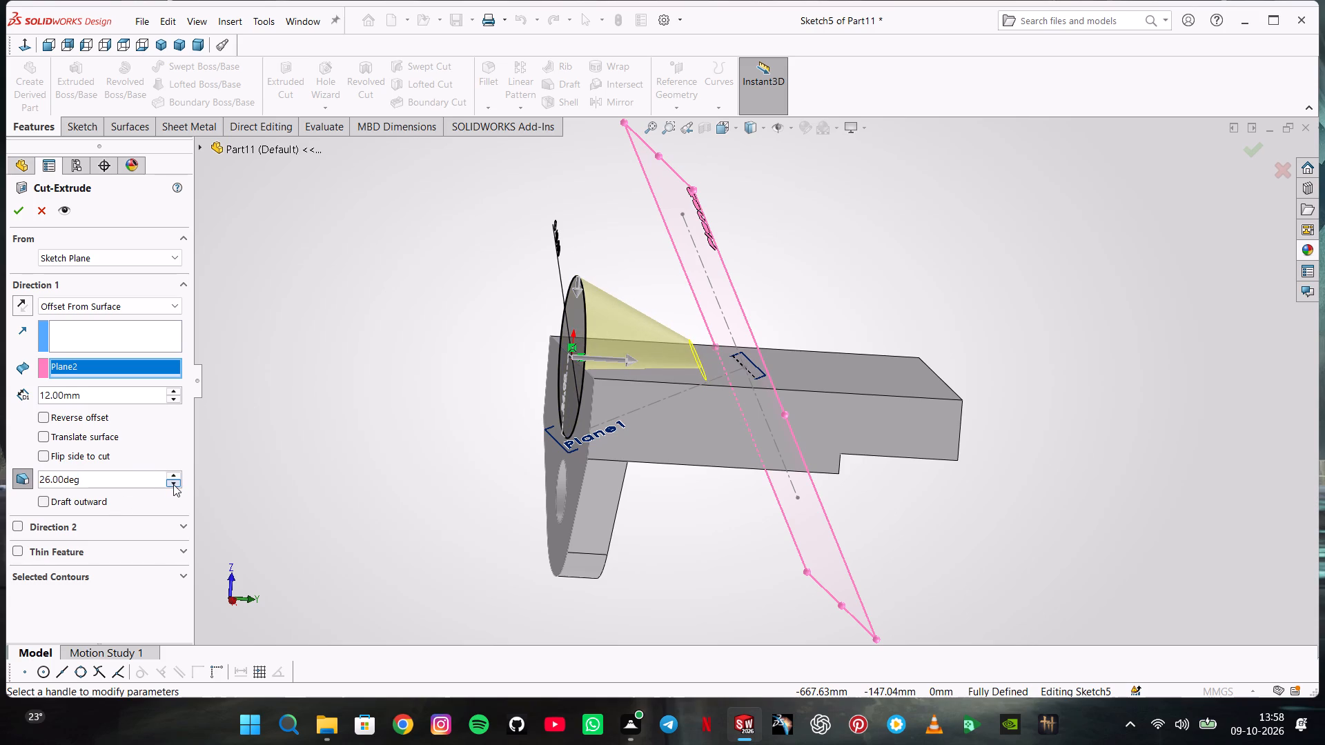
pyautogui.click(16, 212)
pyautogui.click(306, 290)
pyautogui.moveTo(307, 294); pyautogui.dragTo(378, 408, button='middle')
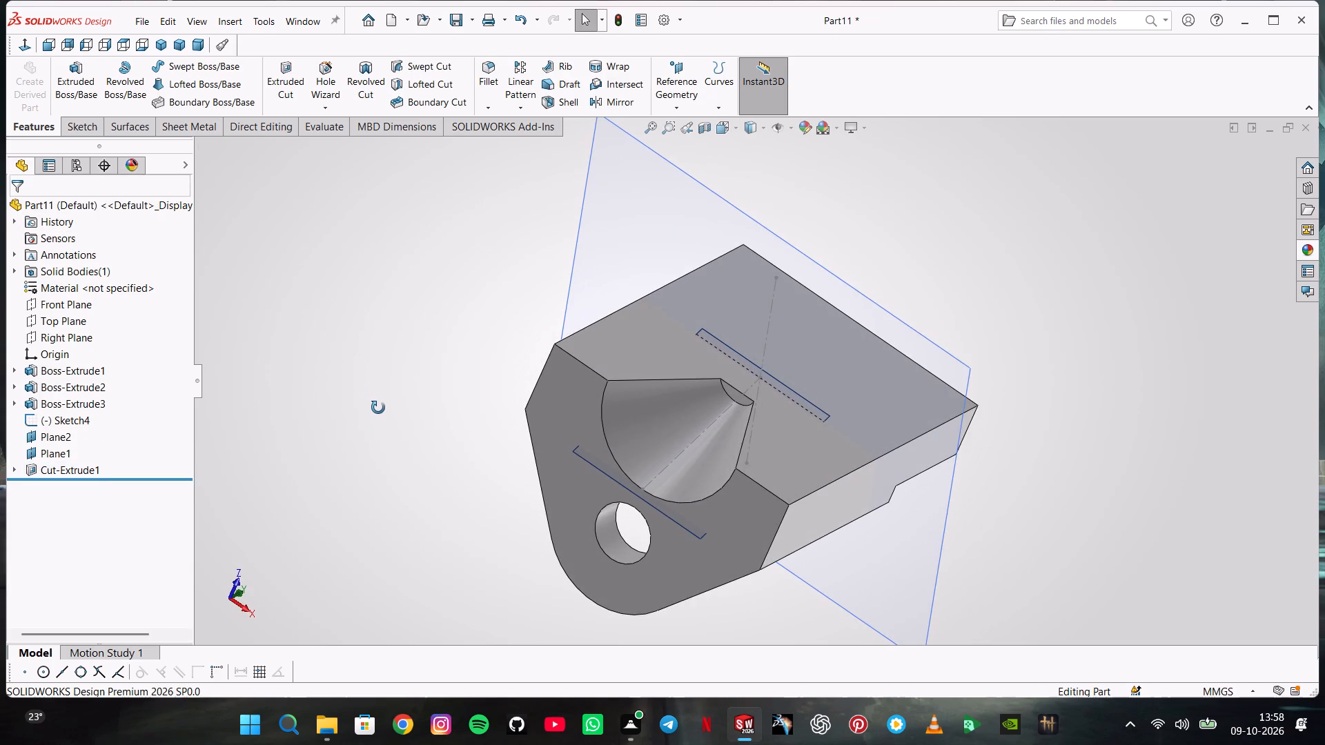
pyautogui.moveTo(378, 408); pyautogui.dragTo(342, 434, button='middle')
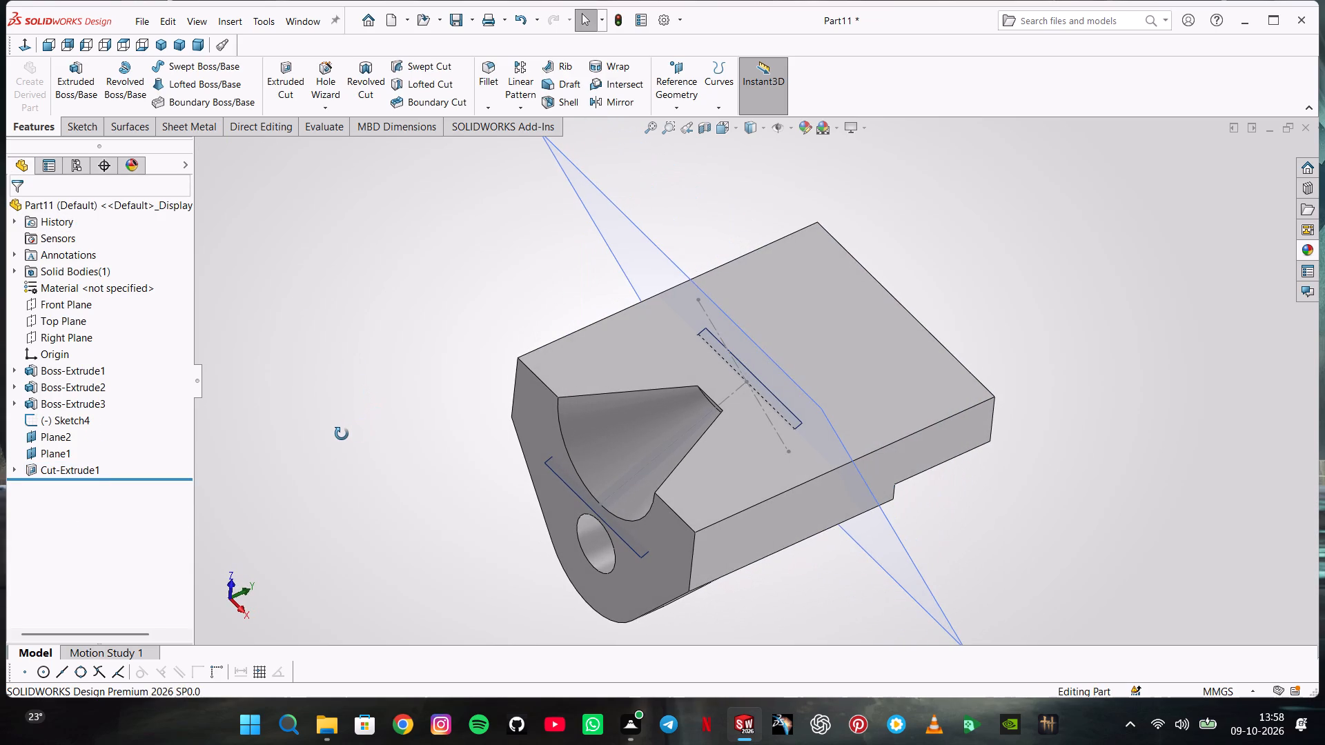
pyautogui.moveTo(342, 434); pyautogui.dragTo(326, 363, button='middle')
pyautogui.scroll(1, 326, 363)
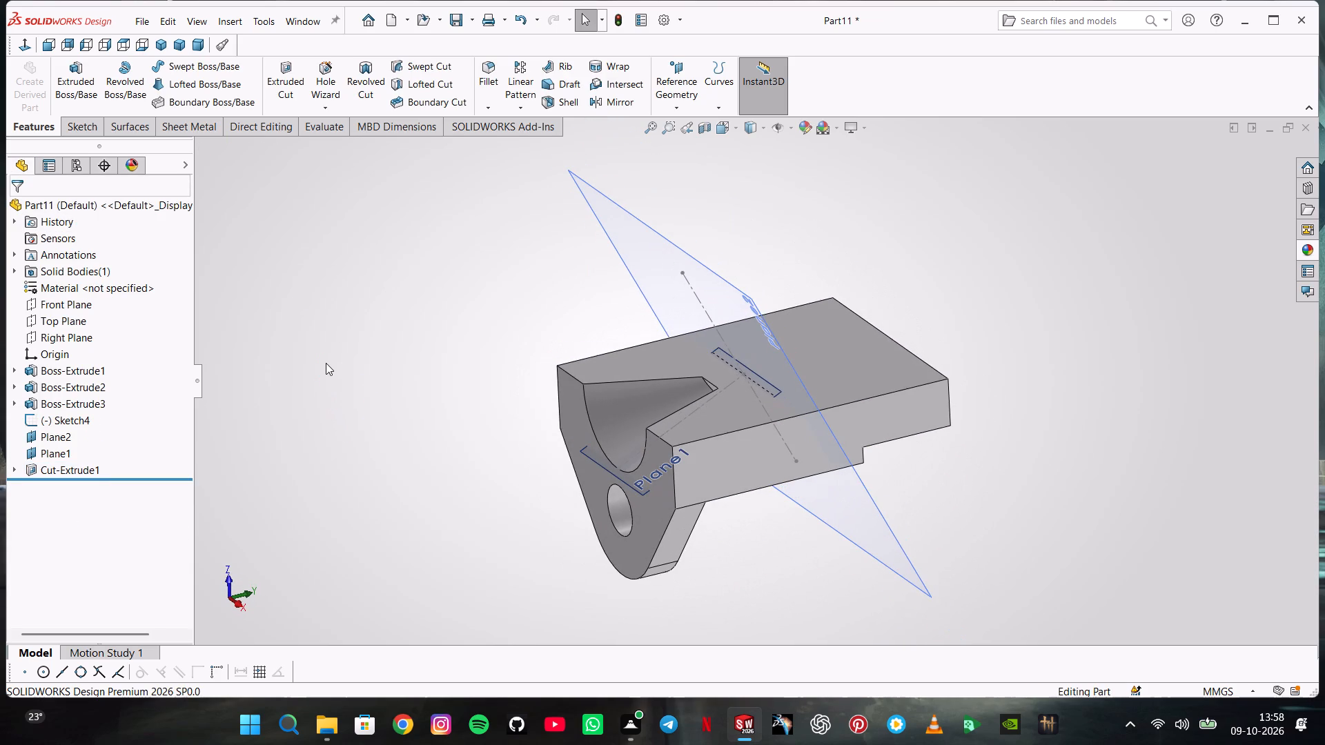
# Undo the conical cut, Plane2 and the recent slanted-line edits, back to the two sketches followed by Plane1.
pyautogui.hotkey('ctrl', 'z')
pyautogui.hotkey('ctrl', 'z')
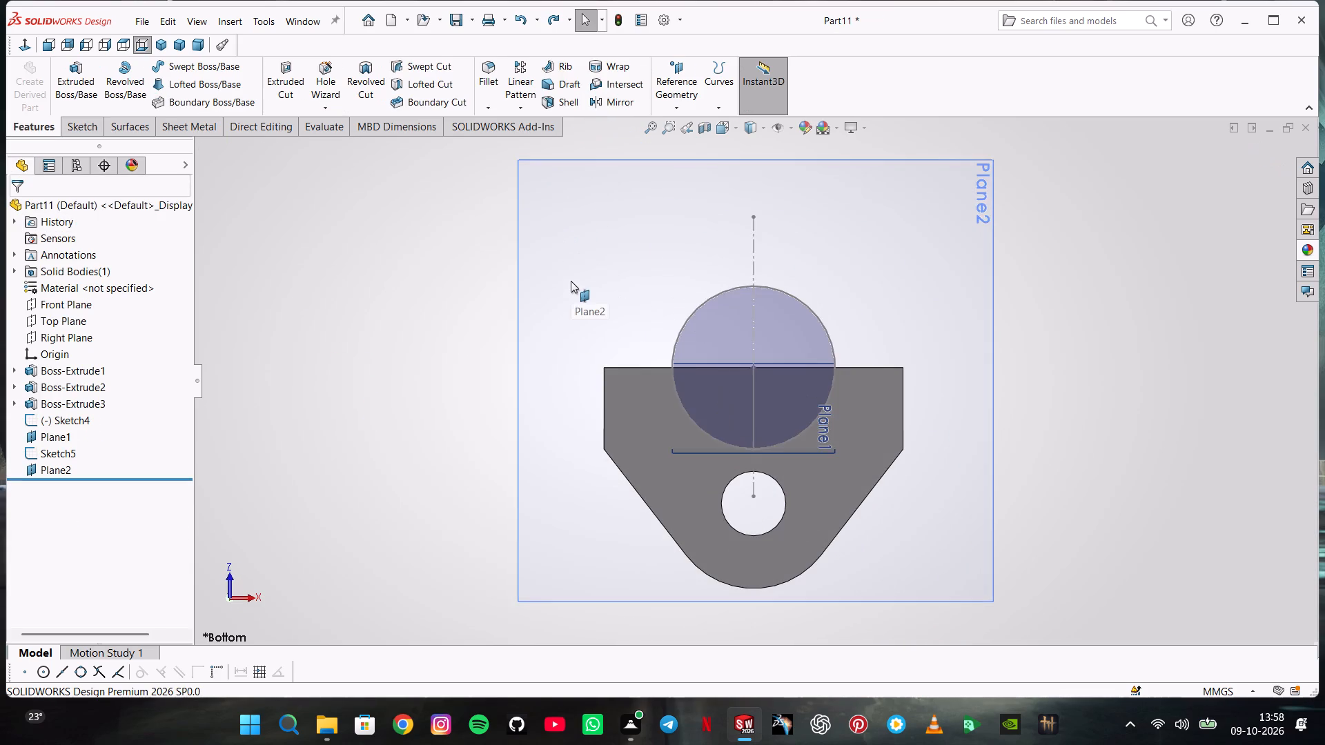
pyautogui.hotkey('ctrl', 'z')
pyautogui.hotkey('ctrl', 'z')
pyautogui.hotkey('ctrl', 'z')
pyautogui.hotkey('ctrl', 'z')
pyautogui.hotkey('ctrl', 'z')
pyautogui.hotkey('ctrl', 'z')
pyautogui.hotkey('ctrl', 'z')
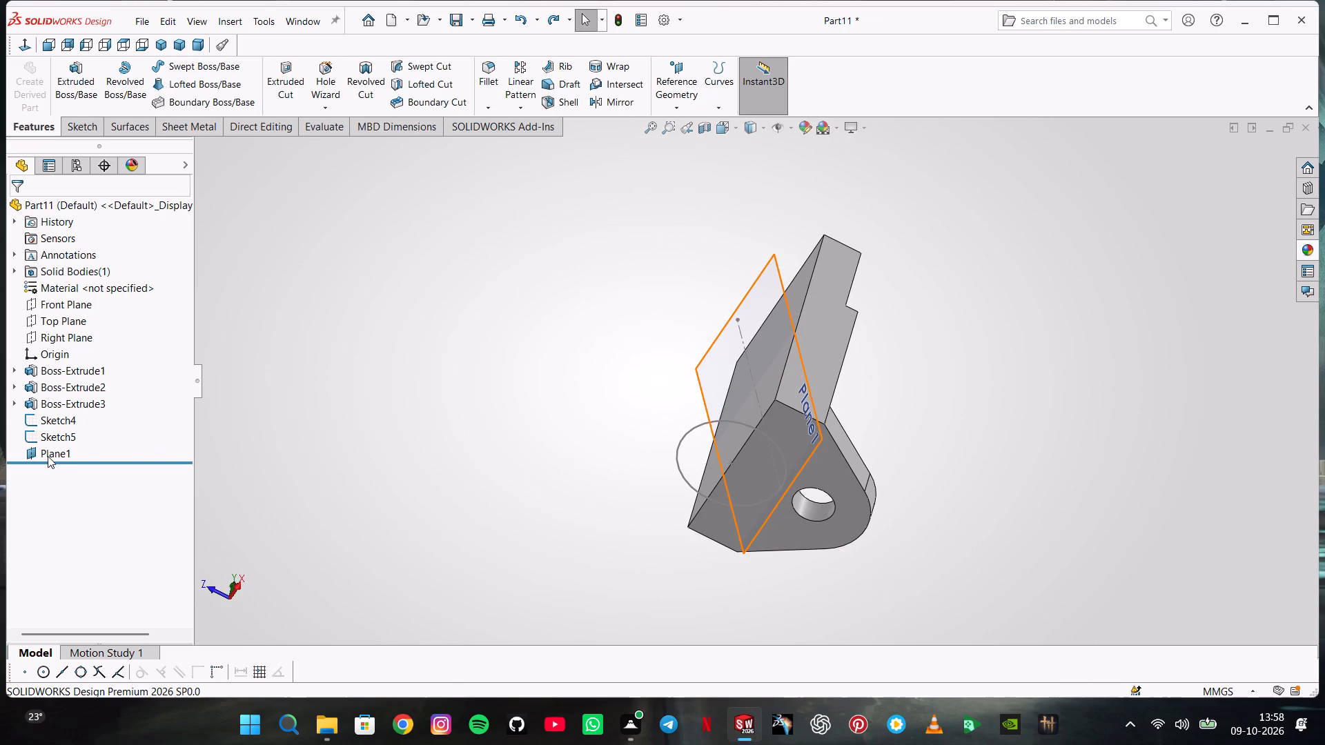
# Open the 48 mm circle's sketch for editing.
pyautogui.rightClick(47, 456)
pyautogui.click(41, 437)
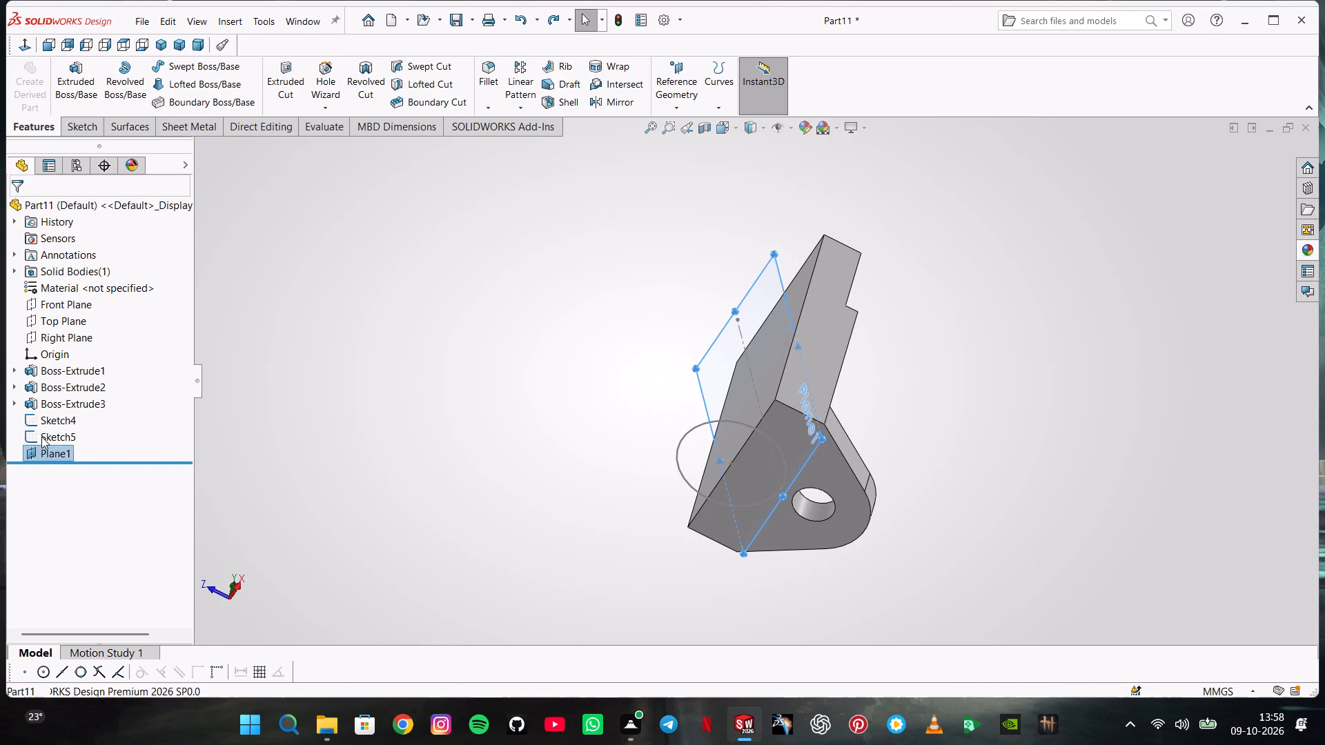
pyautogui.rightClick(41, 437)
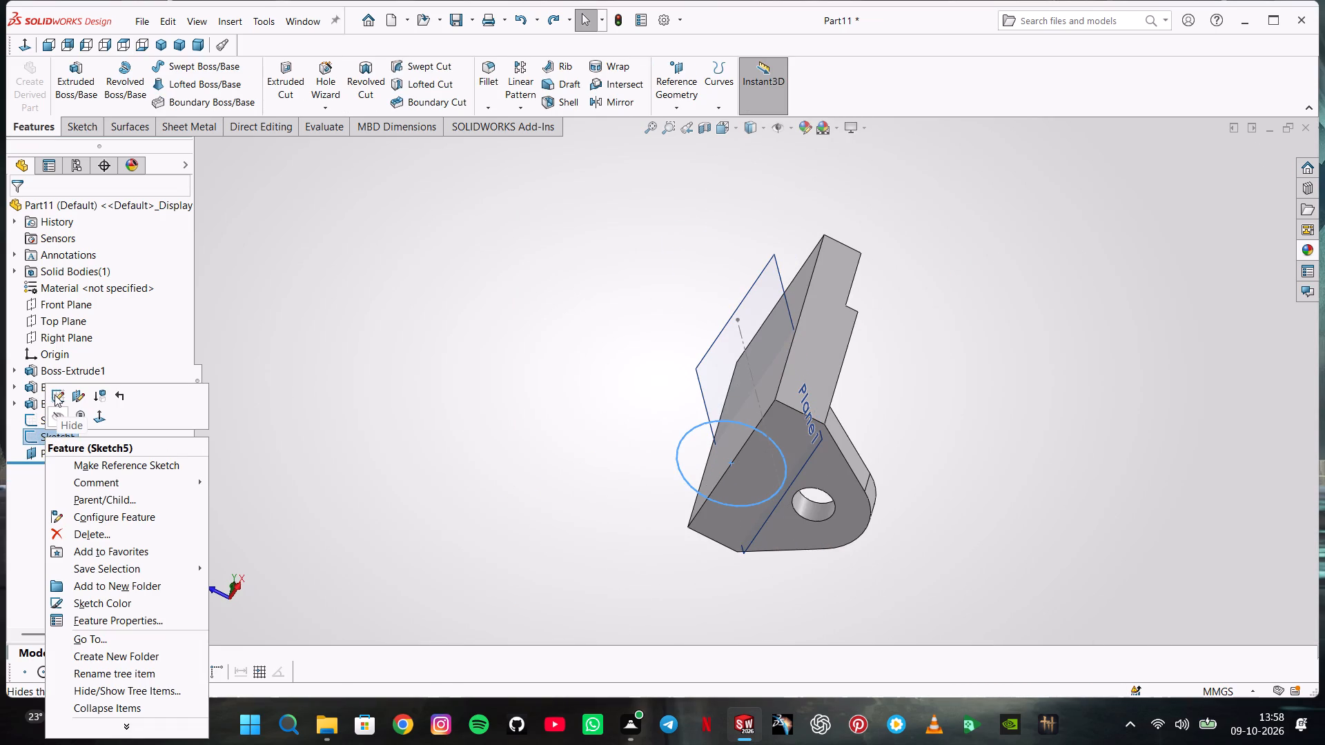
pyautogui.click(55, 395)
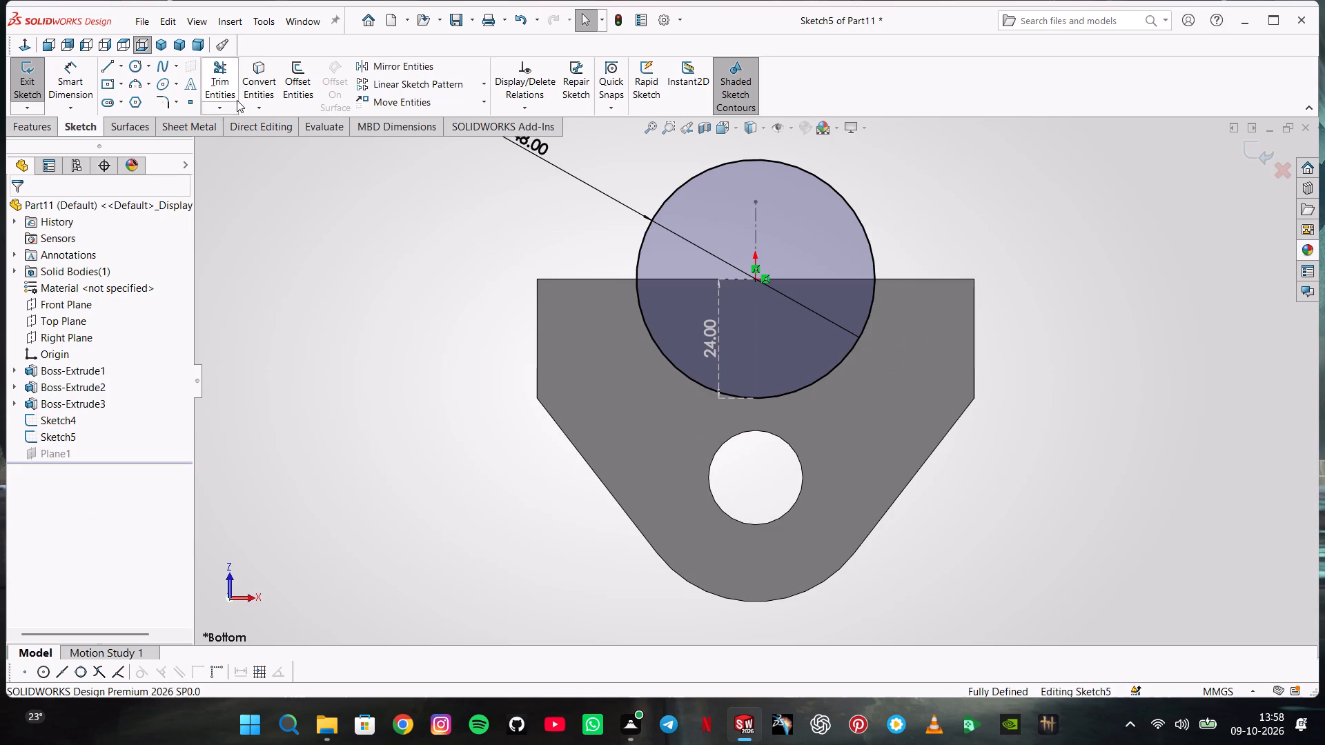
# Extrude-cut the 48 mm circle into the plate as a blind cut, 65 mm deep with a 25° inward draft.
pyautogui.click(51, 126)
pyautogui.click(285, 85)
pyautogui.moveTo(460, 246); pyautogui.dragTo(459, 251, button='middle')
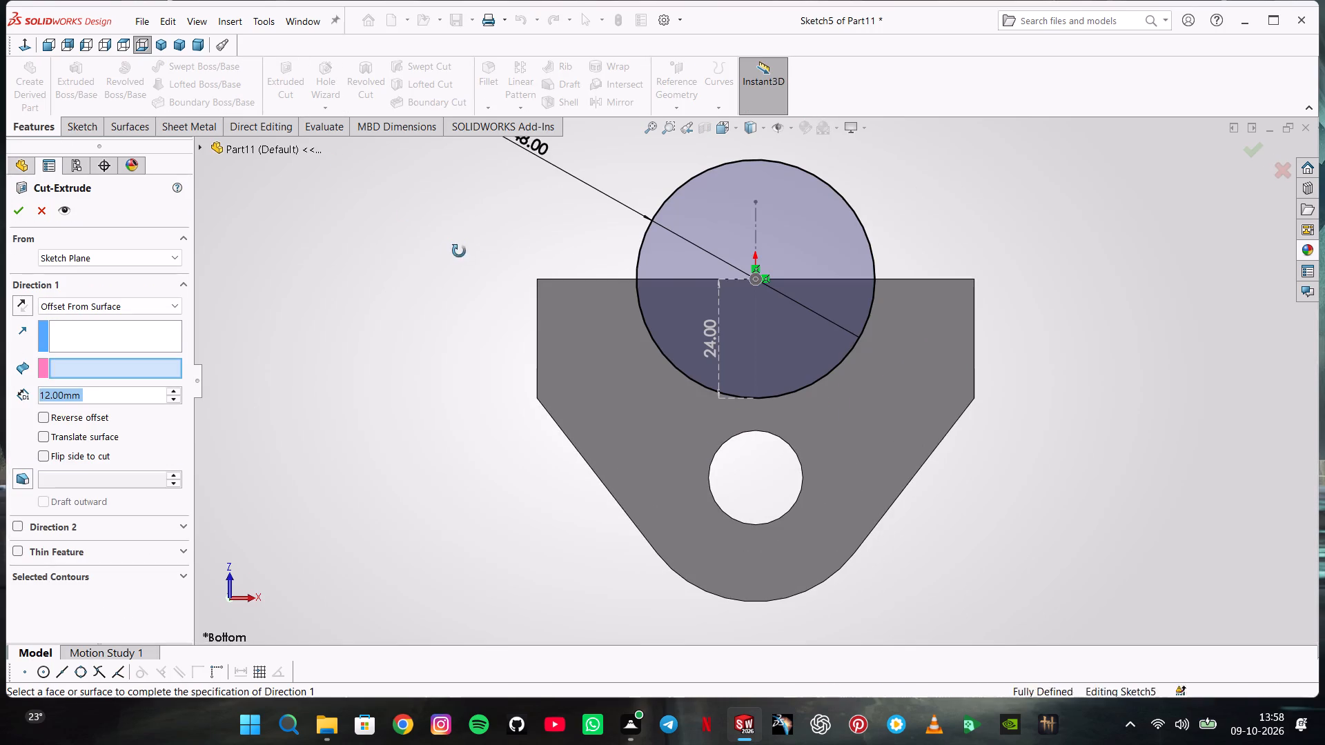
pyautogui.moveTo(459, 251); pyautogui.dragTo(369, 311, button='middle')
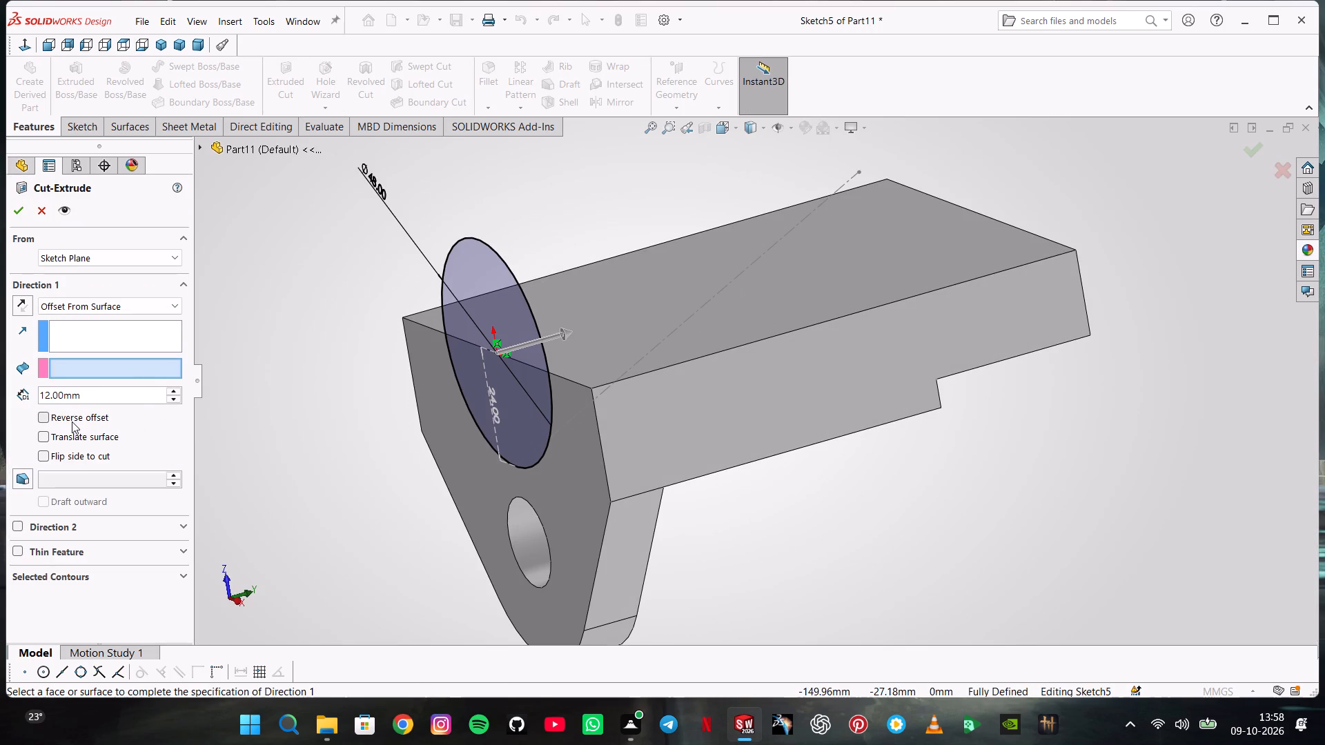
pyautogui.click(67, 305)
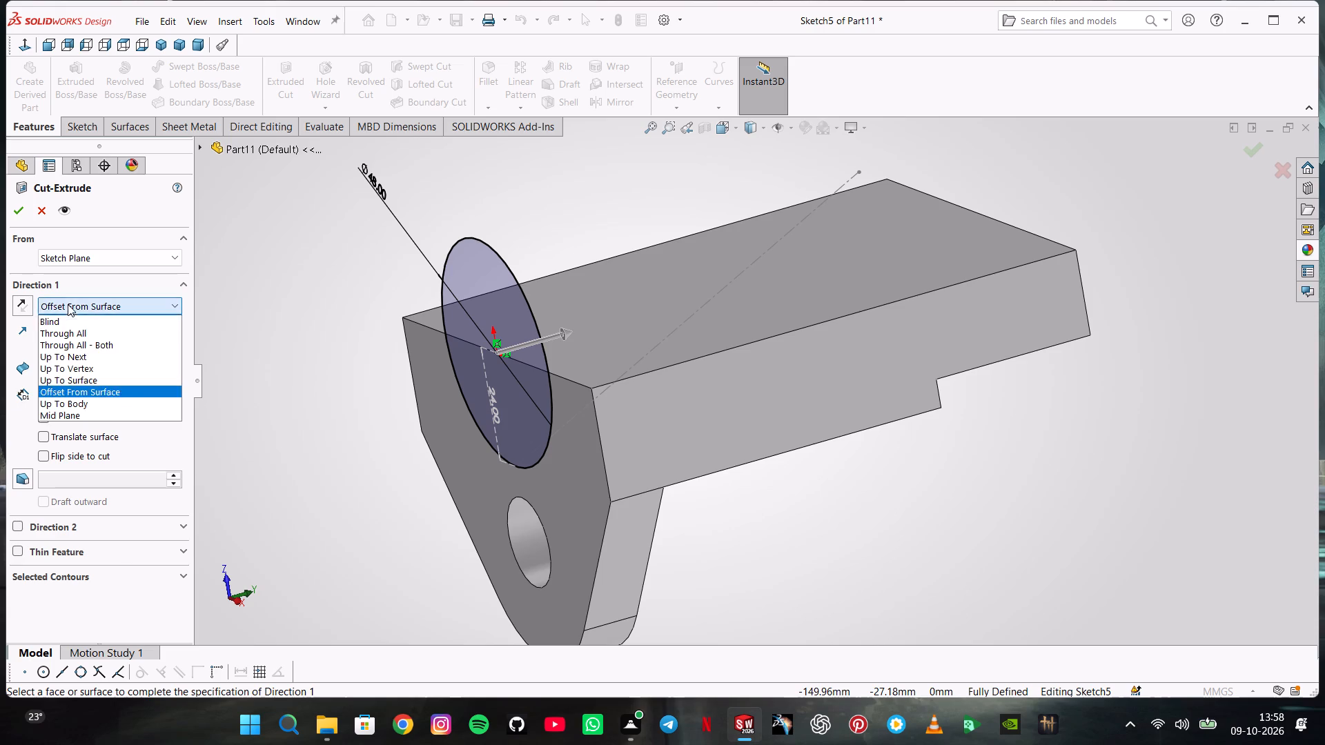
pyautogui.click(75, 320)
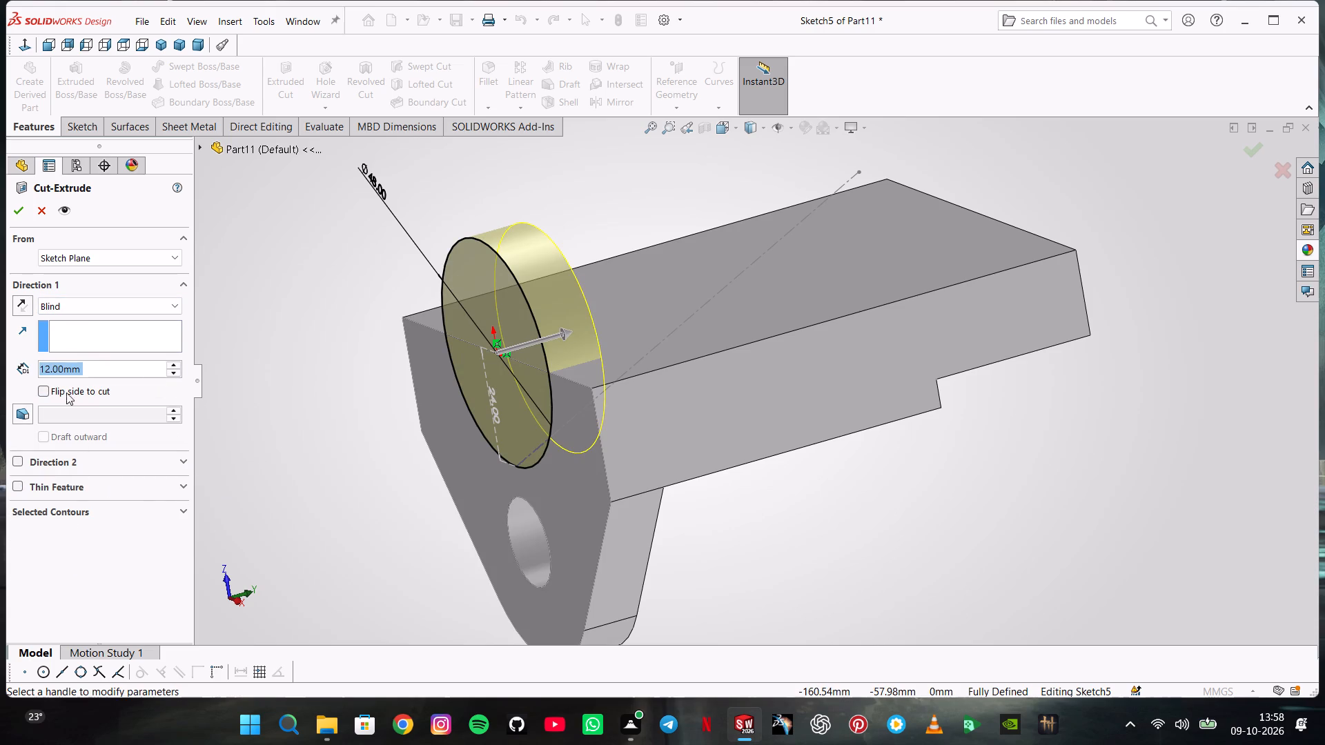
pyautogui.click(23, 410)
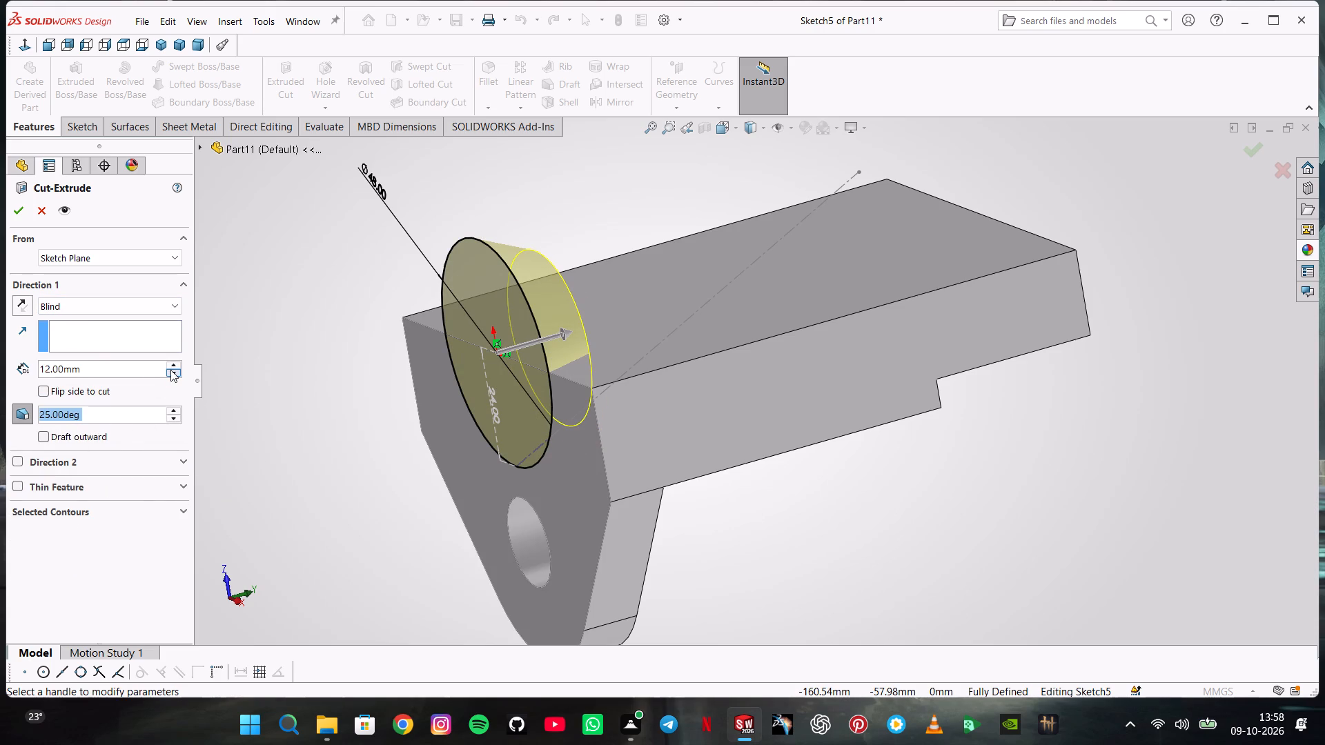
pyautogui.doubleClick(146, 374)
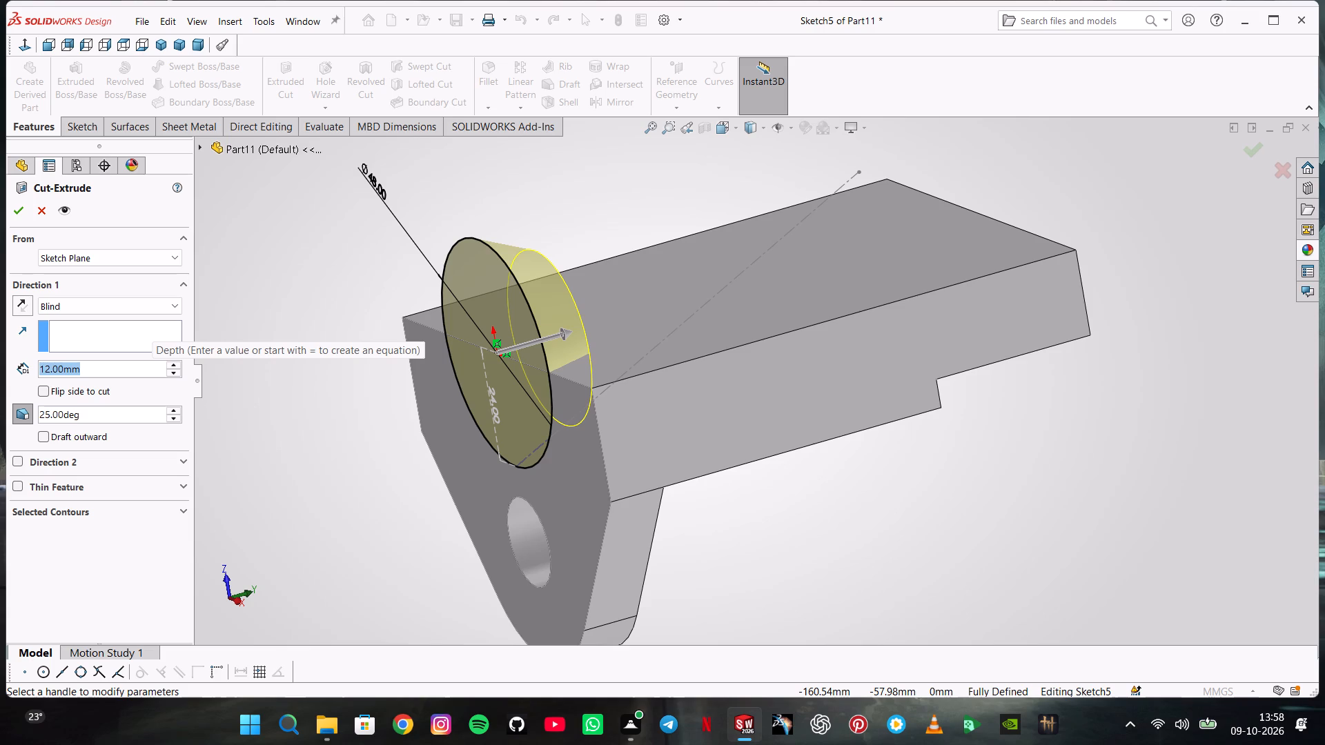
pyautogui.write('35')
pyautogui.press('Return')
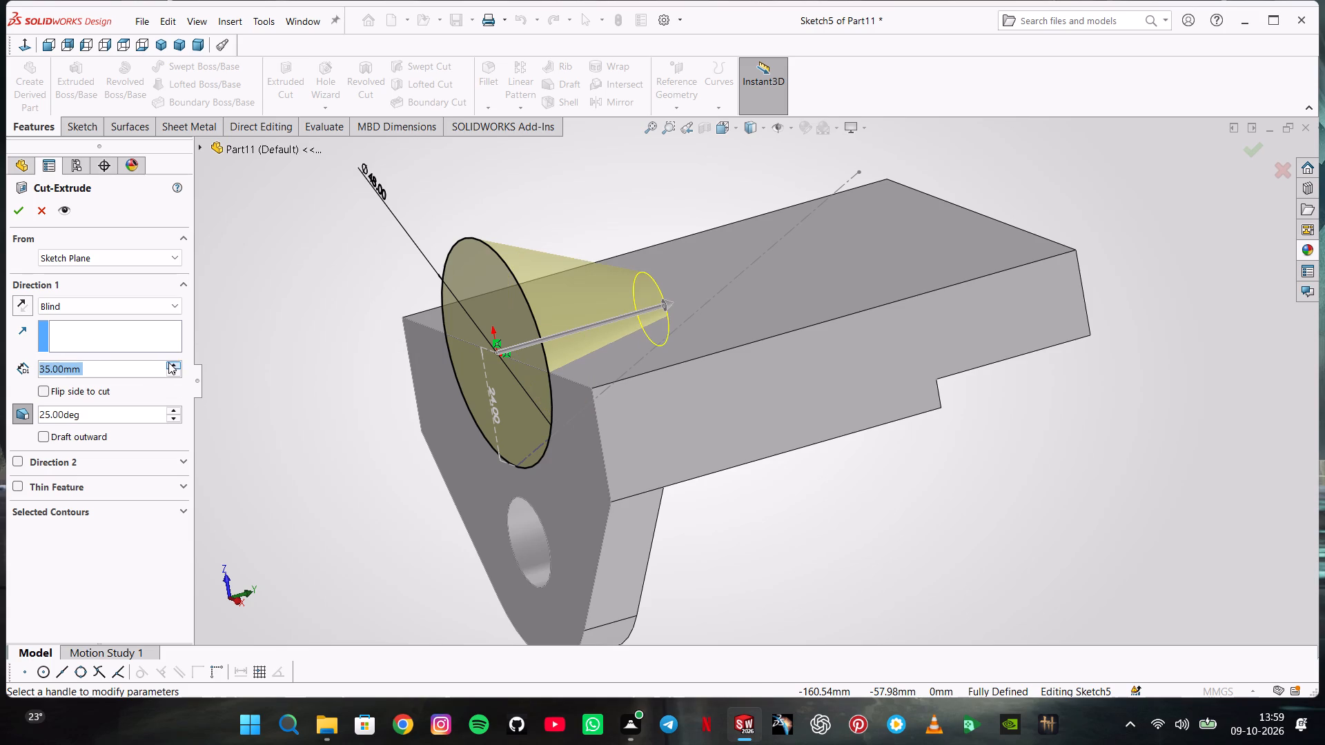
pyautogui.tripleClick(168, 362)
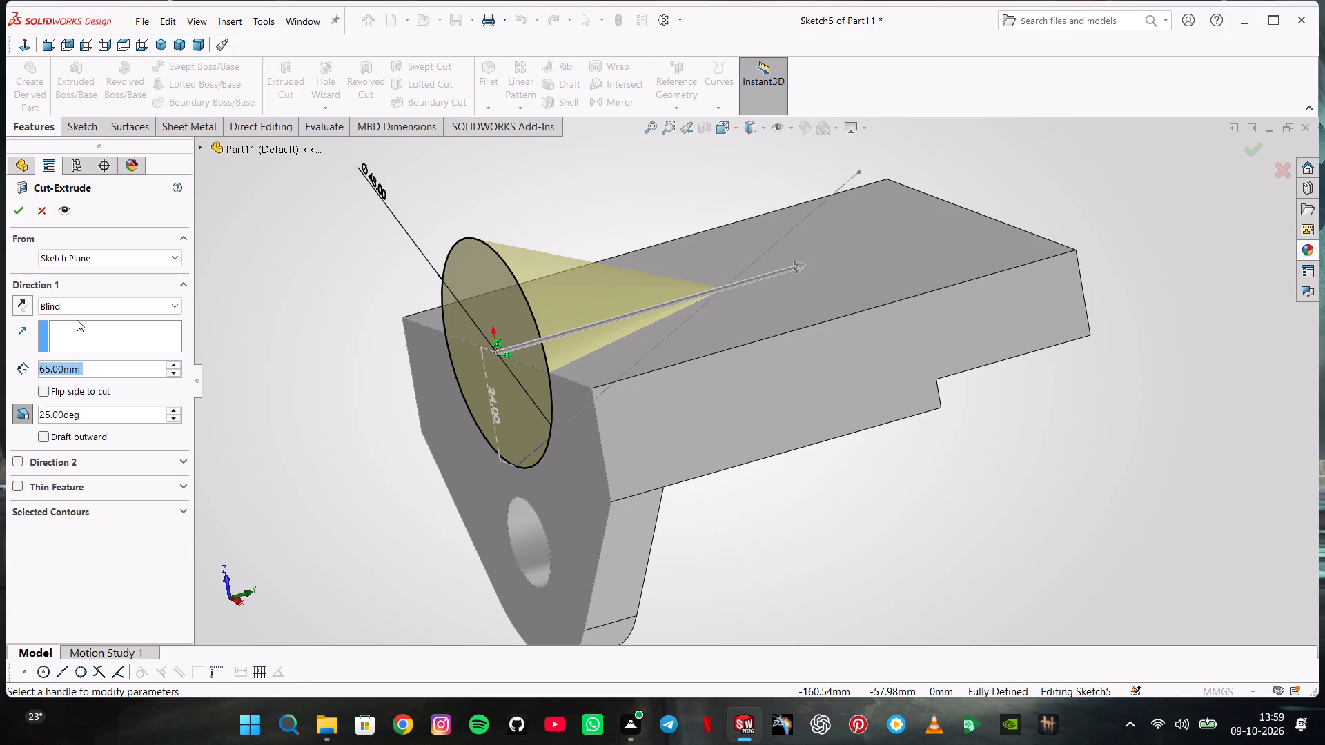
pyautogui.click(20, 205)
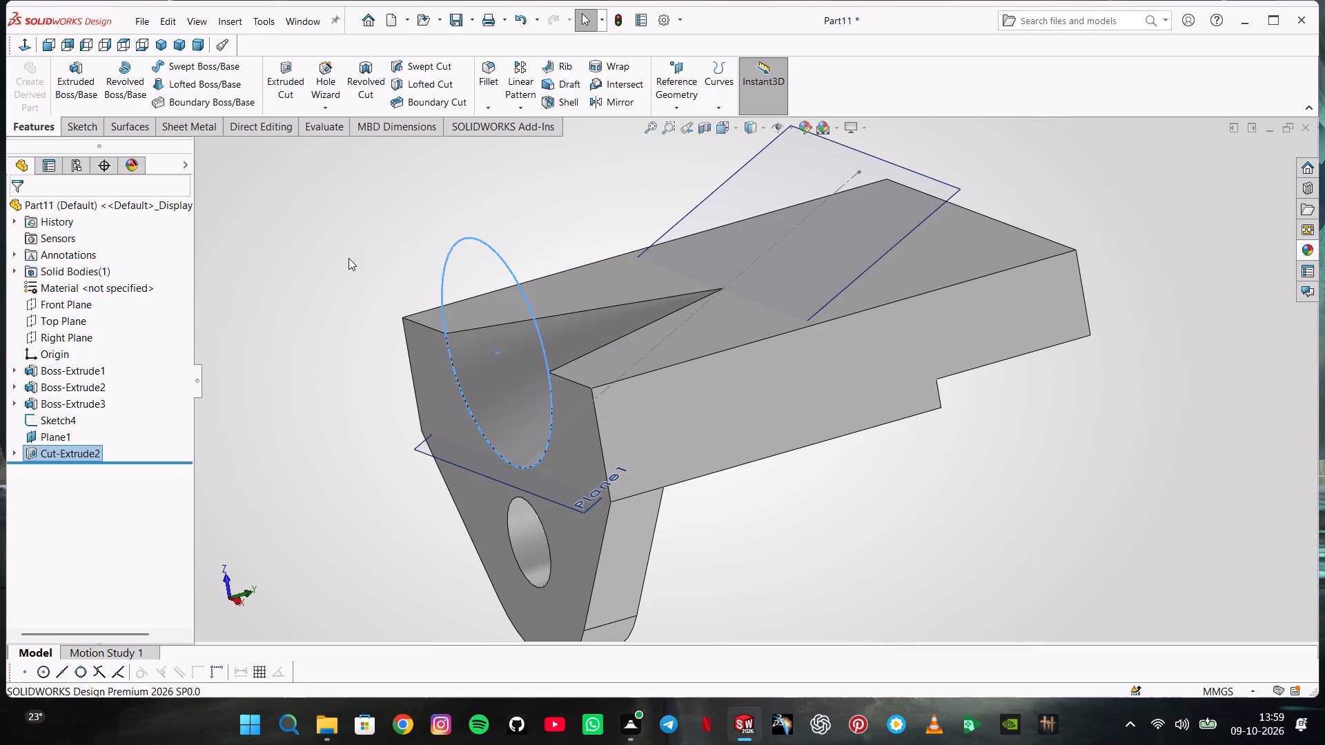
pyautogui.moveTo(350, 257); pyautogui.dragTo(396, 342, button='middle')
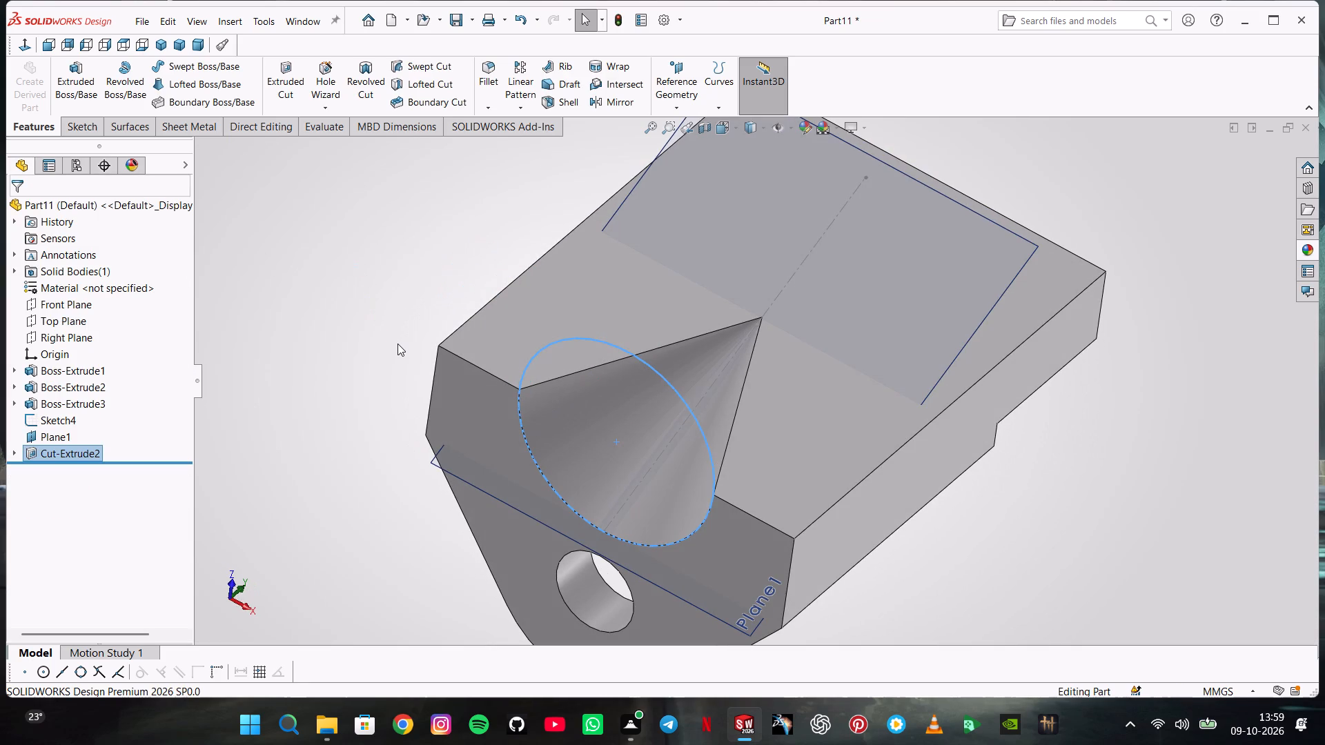
# Undo the drafted circular cut and Plane1, back to only the slanted line and circle sketches after the solid features.
pyautogui.hotkey('ctrl', 'z')
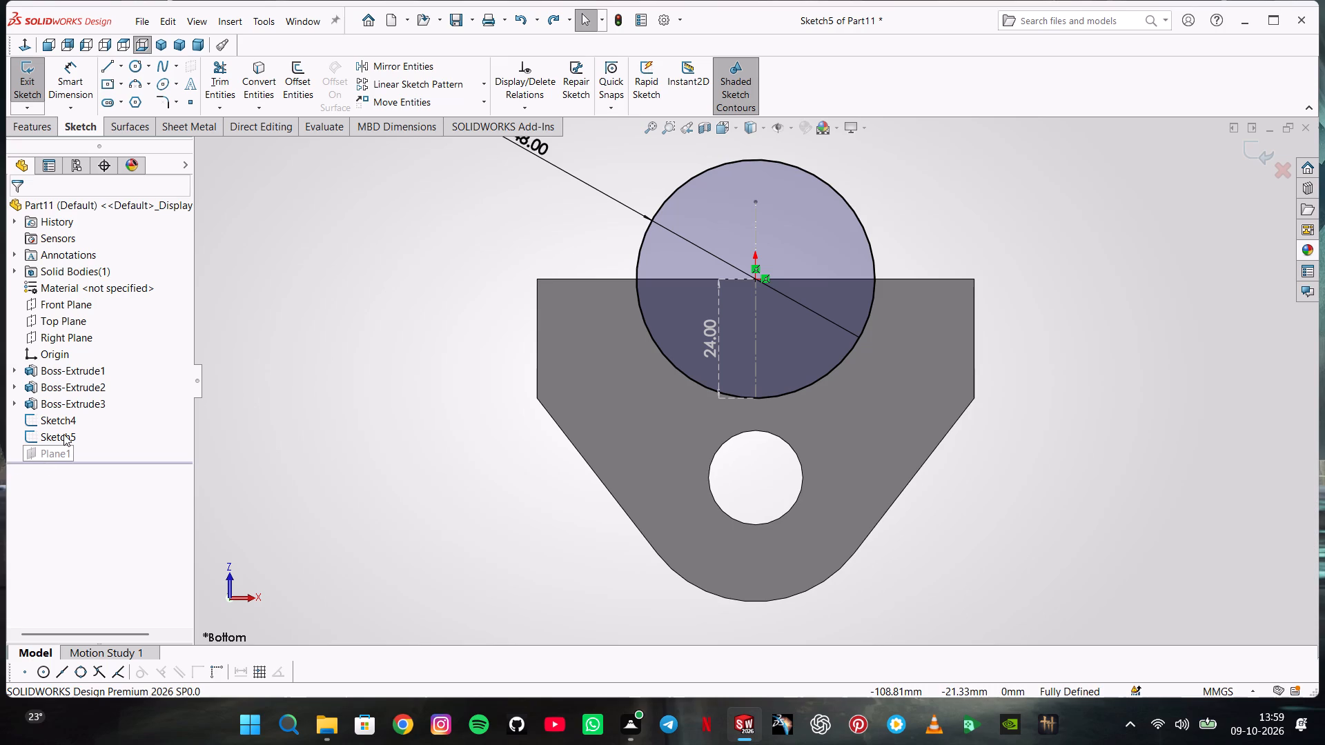
pyautogui.hotkey('ctrl', 'z')
pyautogui.hotkey('ctrl', 'z')
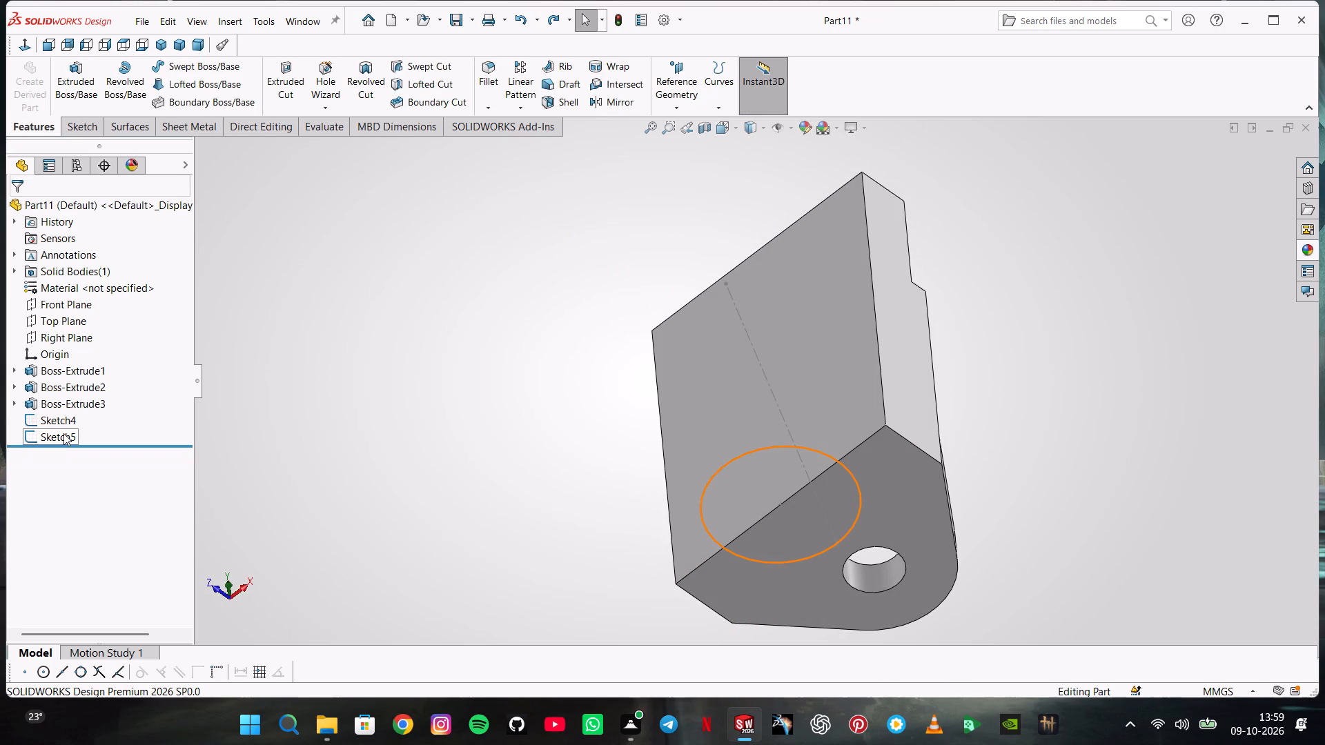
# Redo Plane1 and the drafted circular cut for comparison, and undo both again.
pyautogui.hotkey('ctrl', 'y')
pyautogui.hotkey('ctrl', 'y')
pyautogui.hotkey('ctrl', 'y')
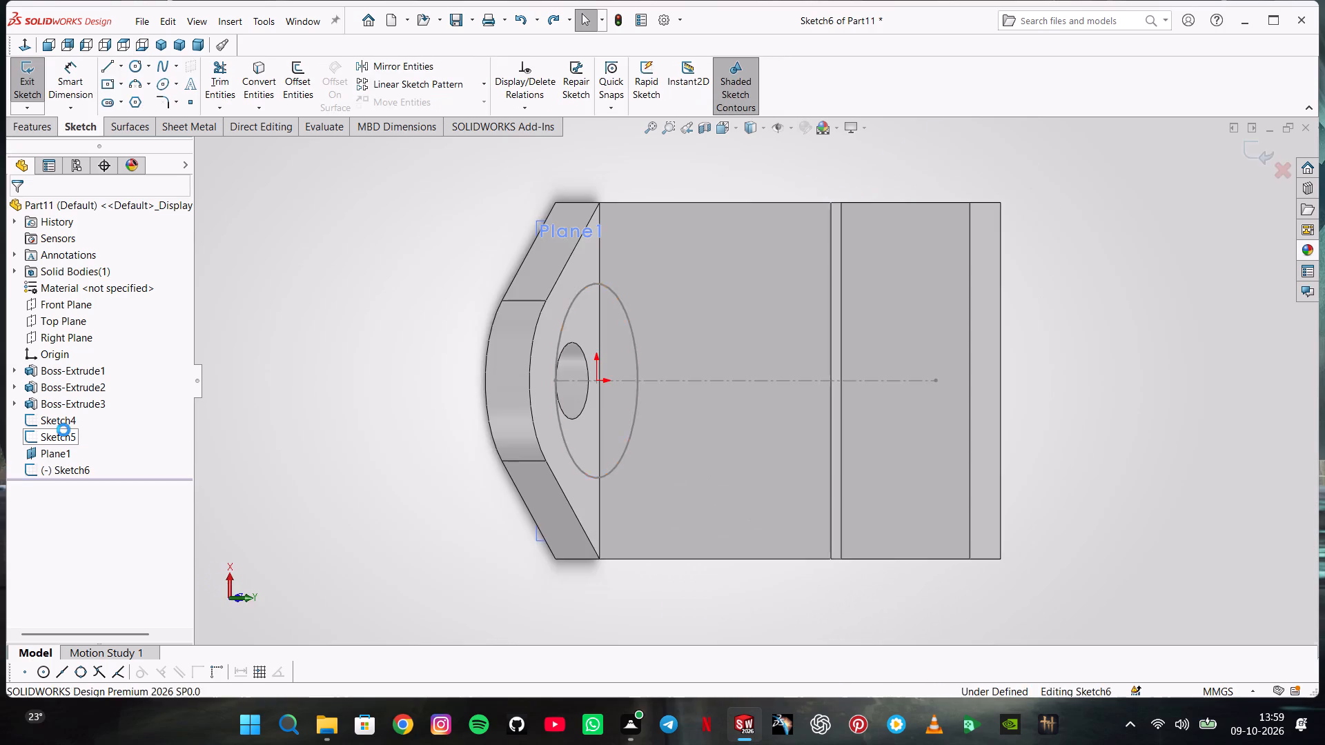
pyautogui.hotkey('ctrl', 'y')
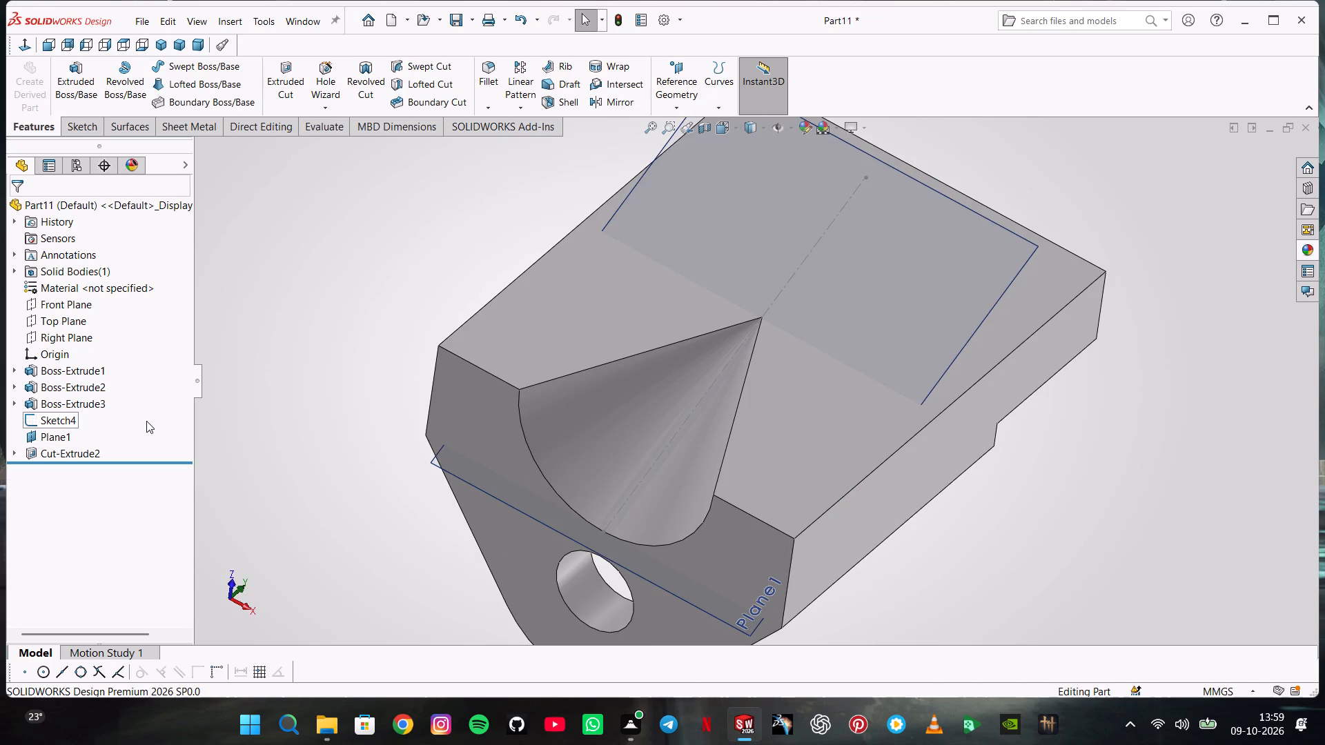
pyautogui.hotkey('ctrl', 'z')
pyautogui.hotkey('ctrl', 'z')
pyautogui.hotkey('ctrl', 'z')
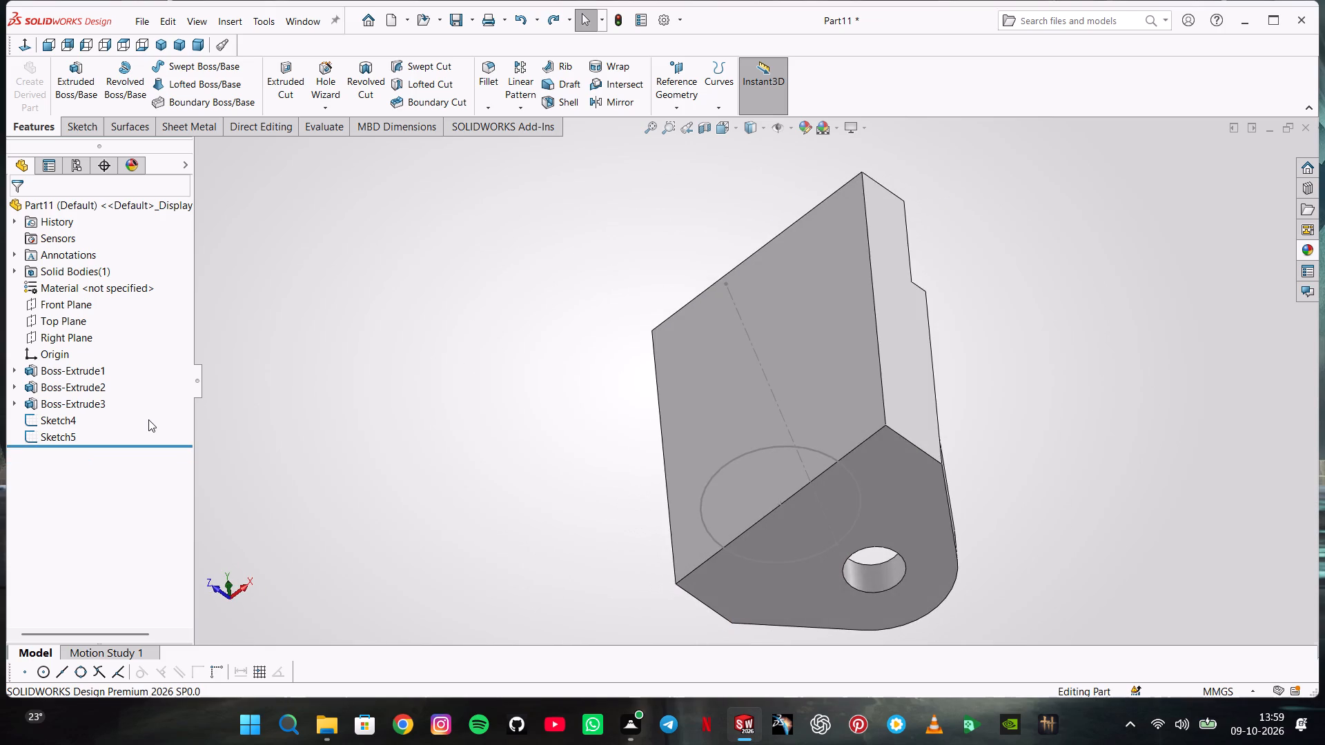
# Redo the undone operations to bring back Plane1 and the empty sketch that follows it.
pyautogui.hotkey('ctrl', 'z')
pyautogui.hotkey('ctrl', 'y')
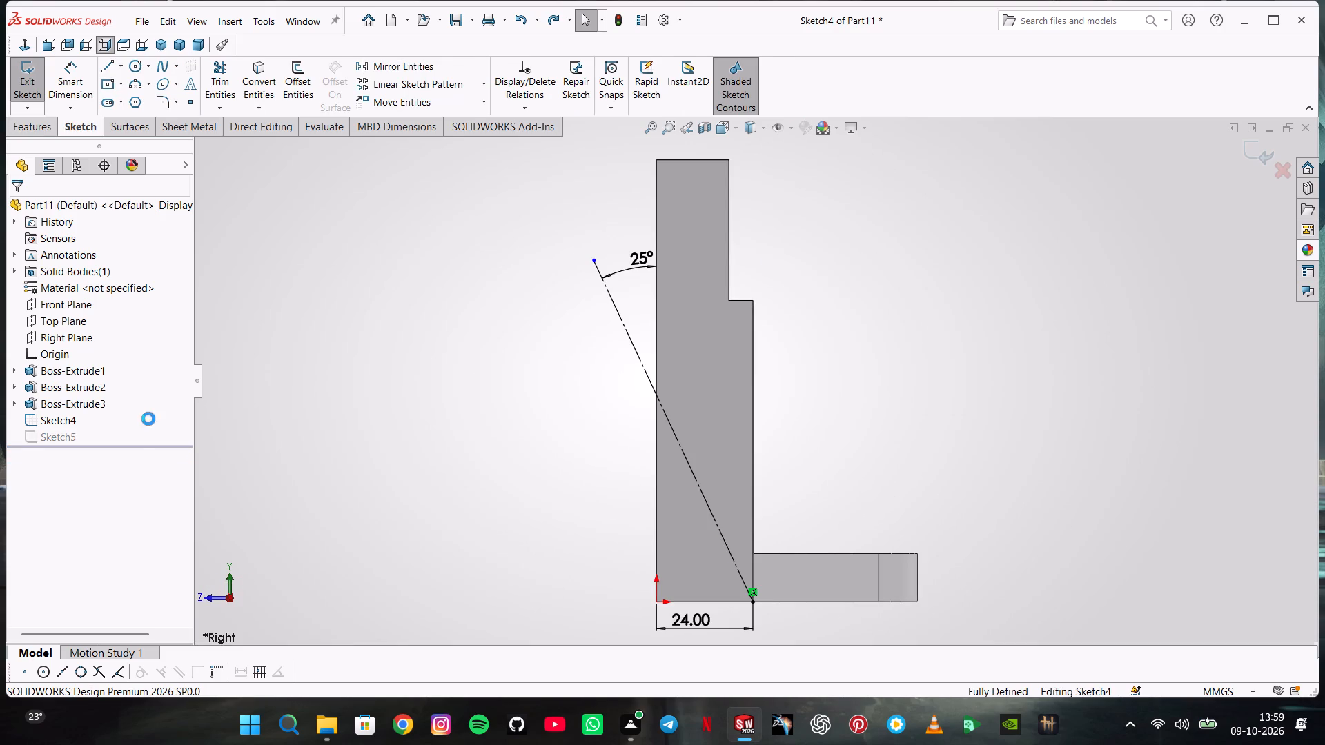
pyautogui.hotkey('ctrl', 'y')
pyautogui.hotkey('ctrl', 'y')
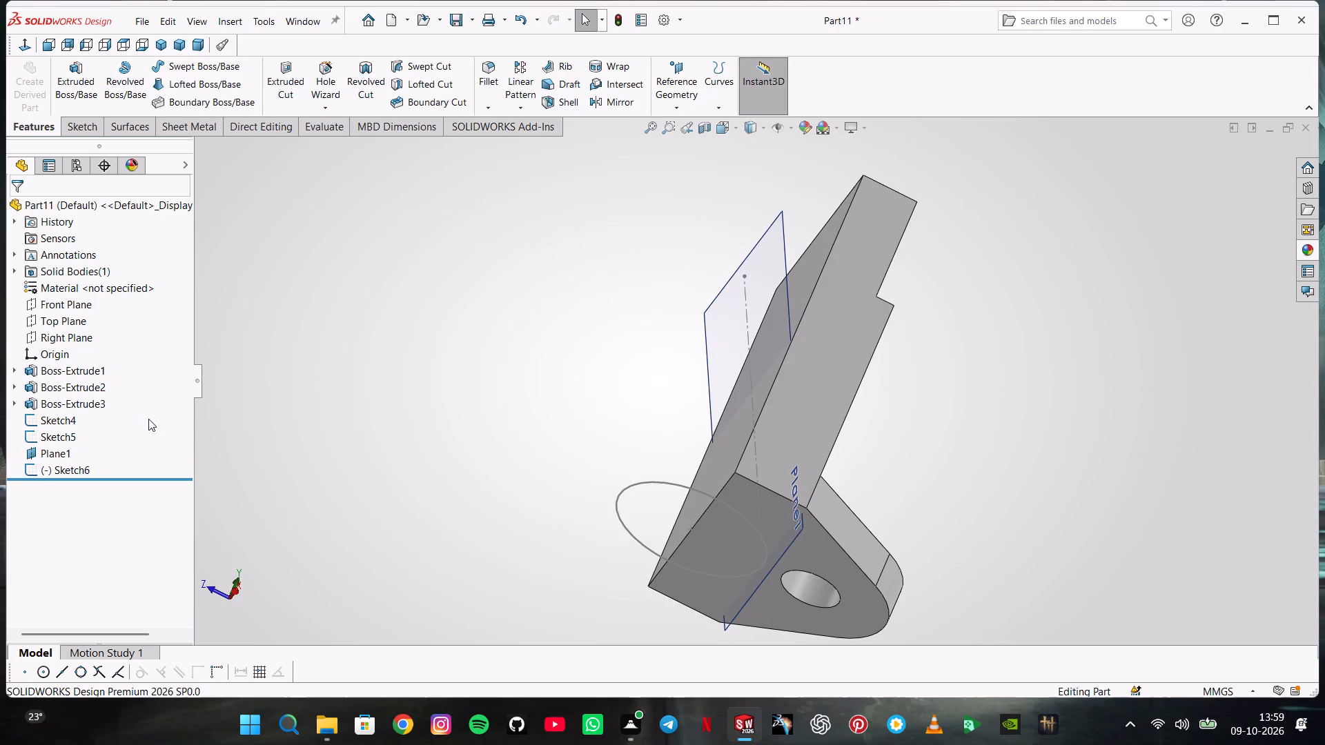
pyautogui.hotkey('ctrl', 'y')
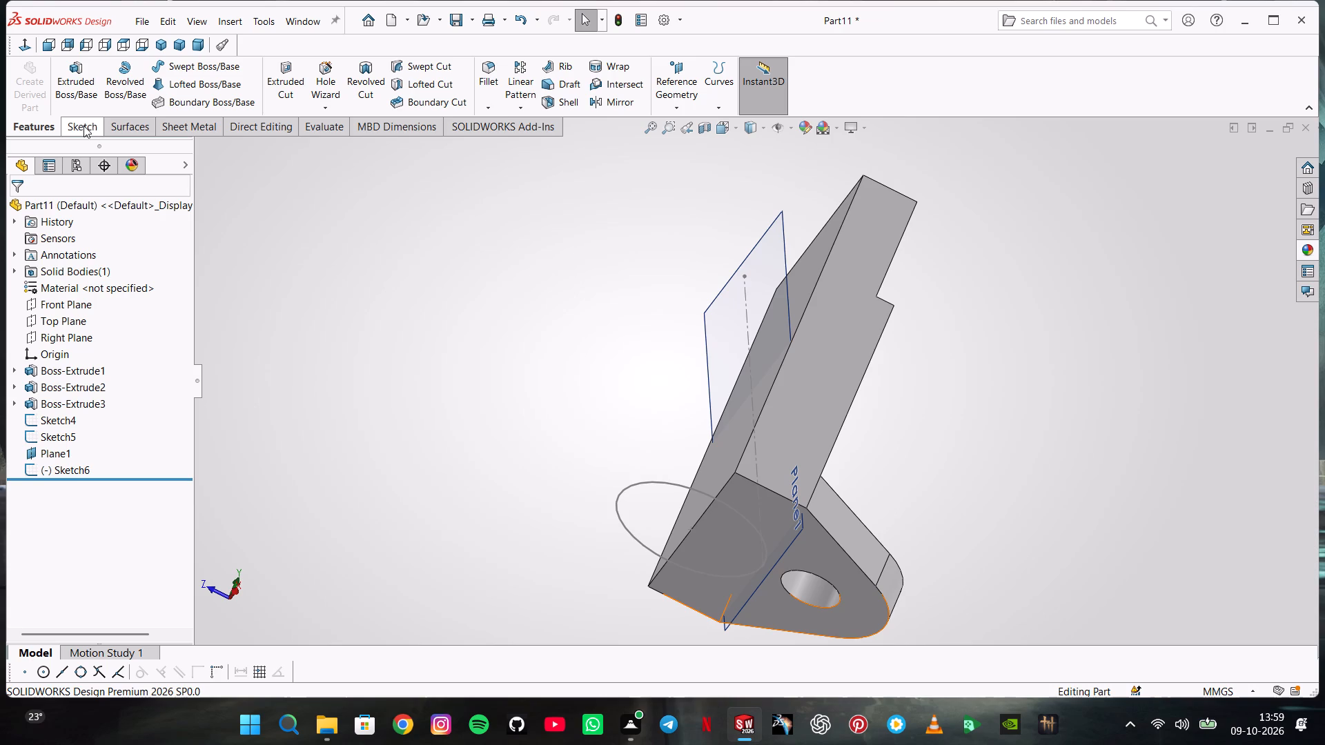
# Open the empty Sketch6 that follows Plane1 for editing.
pyautogui.rightClick(80, 471)
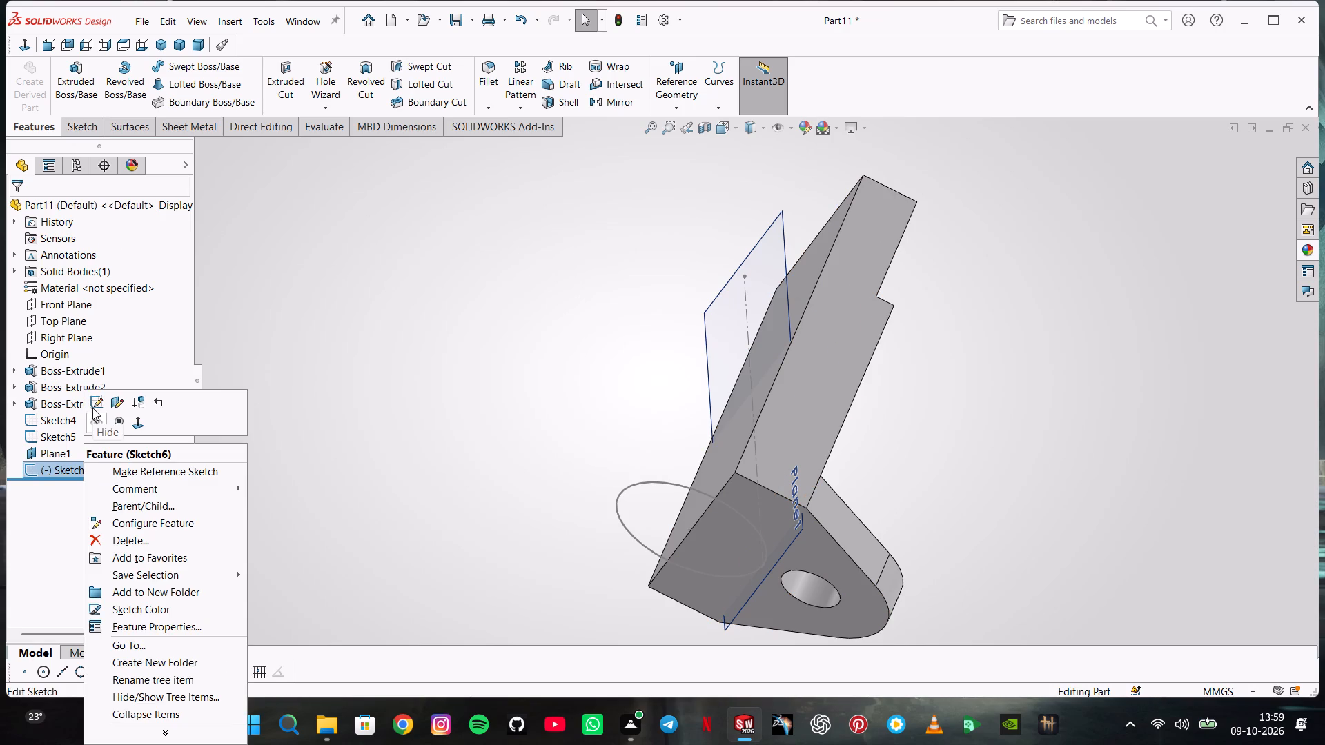
pyautogui.click(92, 407)
pyautogui.click(291, 397)
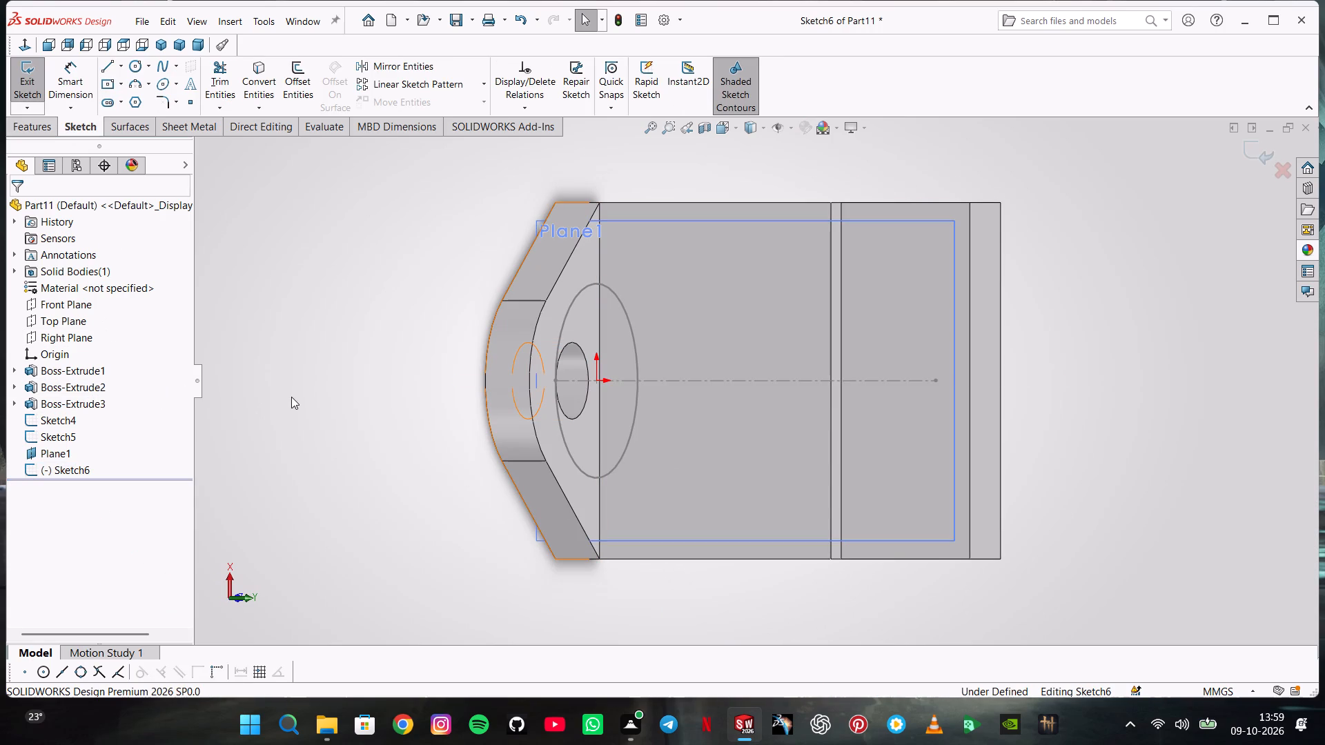
pyautogui.moveTo(294, 394); pyautogui.dragTo(379, 696, button='middle')
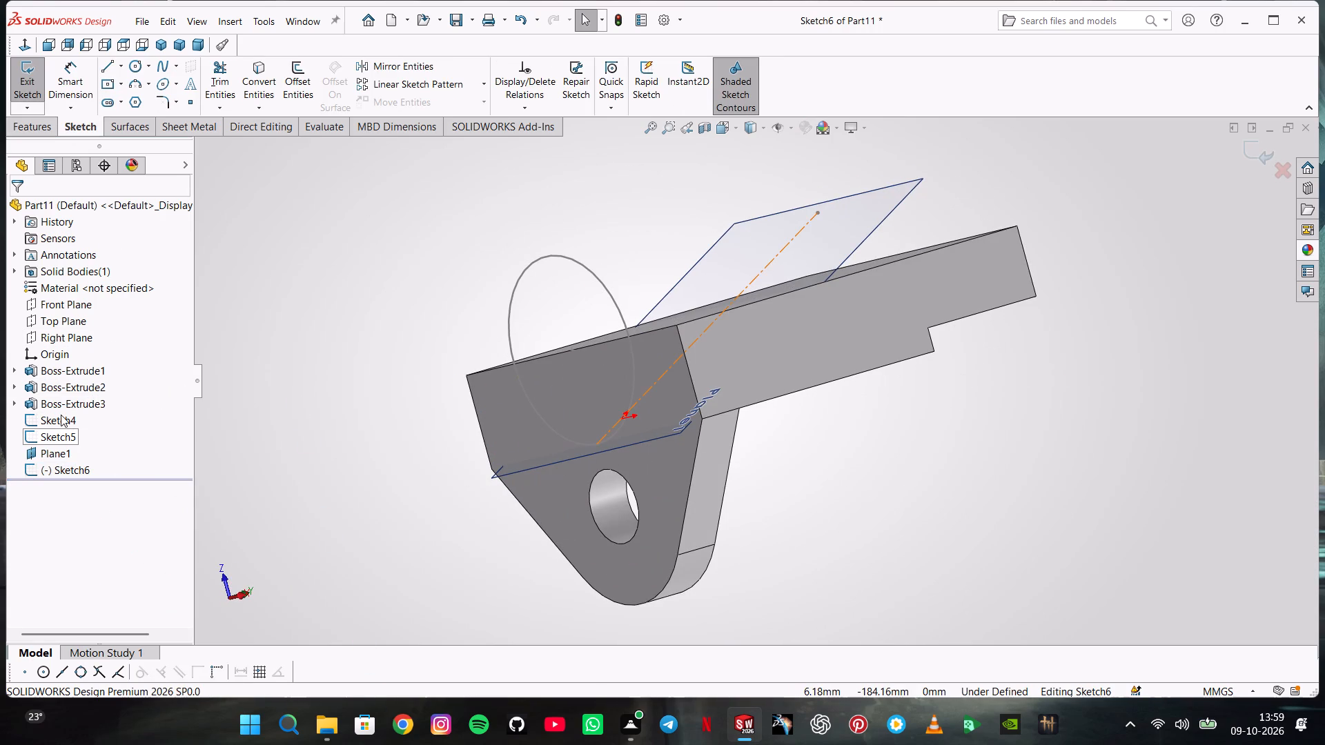
pyautogui.rightClick(61, 414)
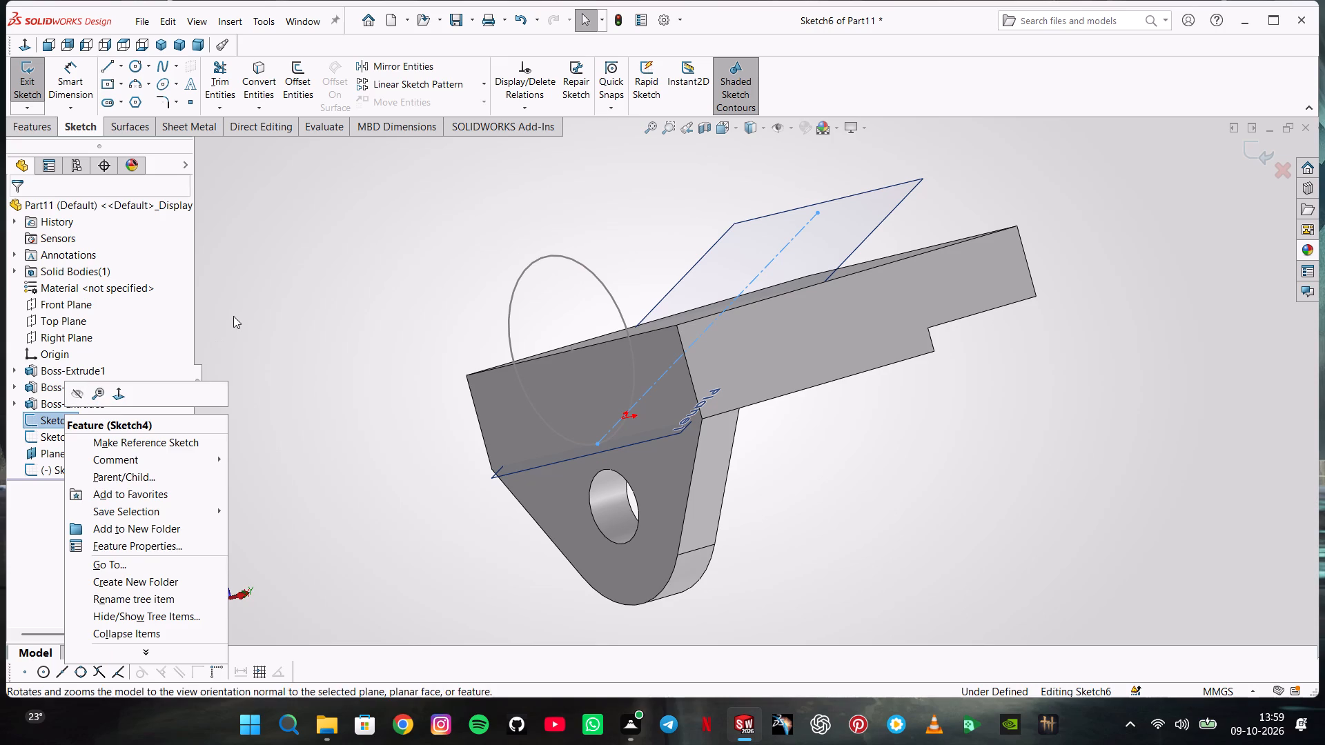
pyautogui.click(233, 316)
pyautogui.rightClick(63, 434)
pyautogui.click(237, 331)
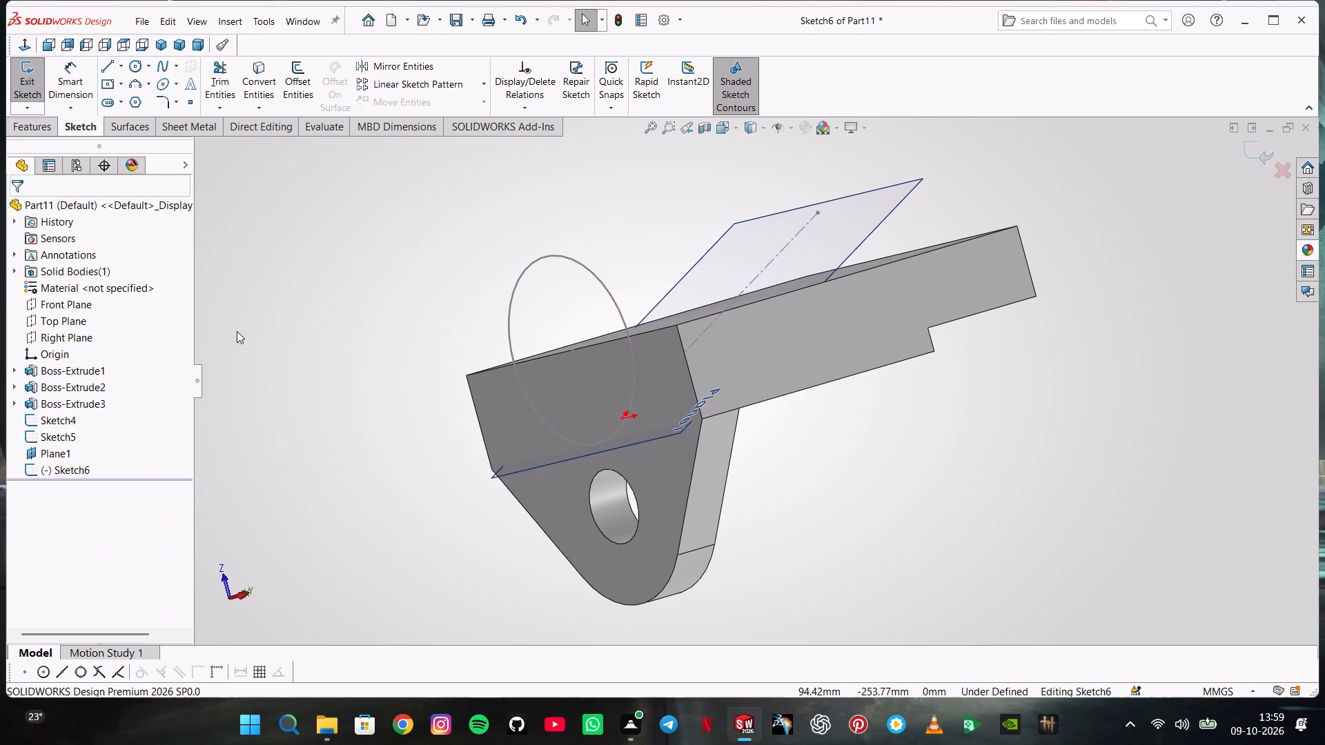
# Exit the empty sketch and reorder Plane1 ahead of the 48 mm circle's sketch in the feature tree.
pyautogui.moveTo(69, 452); pyautogui.dragTo(68, 421)
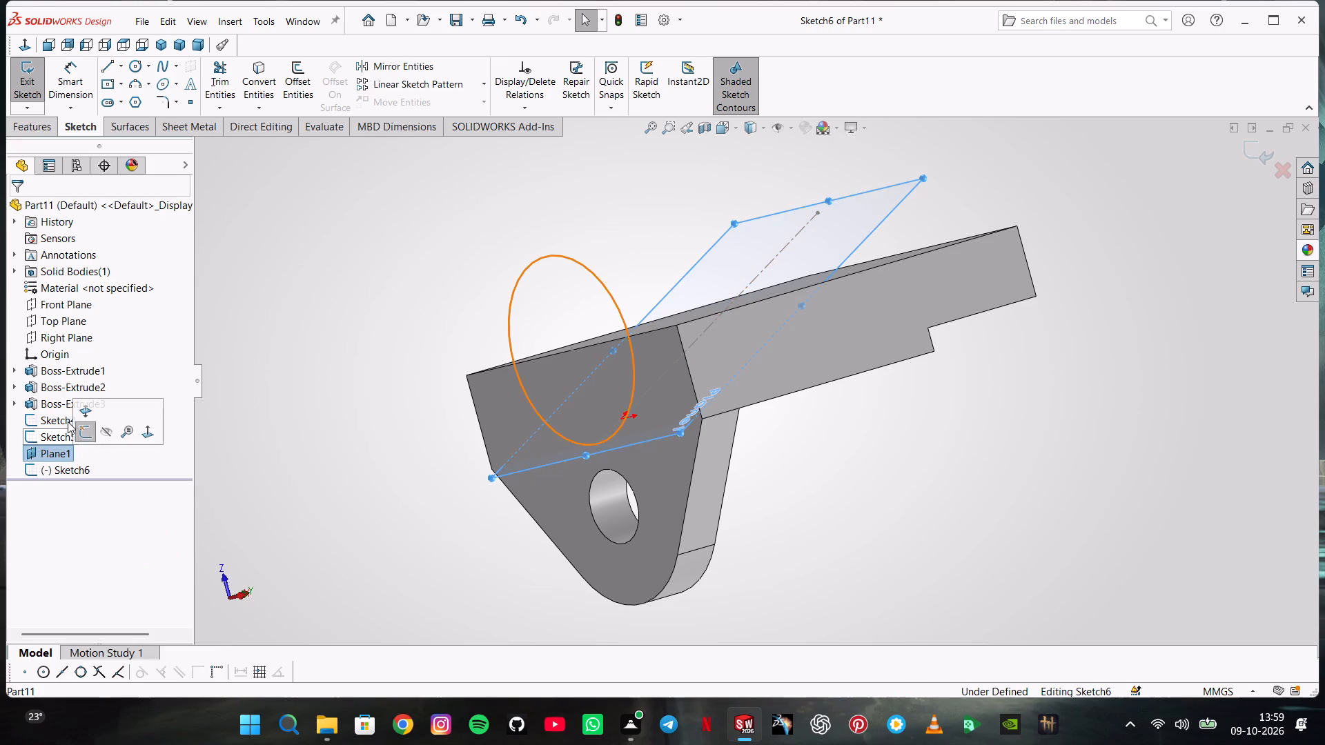
pyautogui.moveTo(266, 375); pyautogui.dragTo(251, 381)
pyautogui.moveTo(28, 447); pyautogui.dragTo(22, 424)
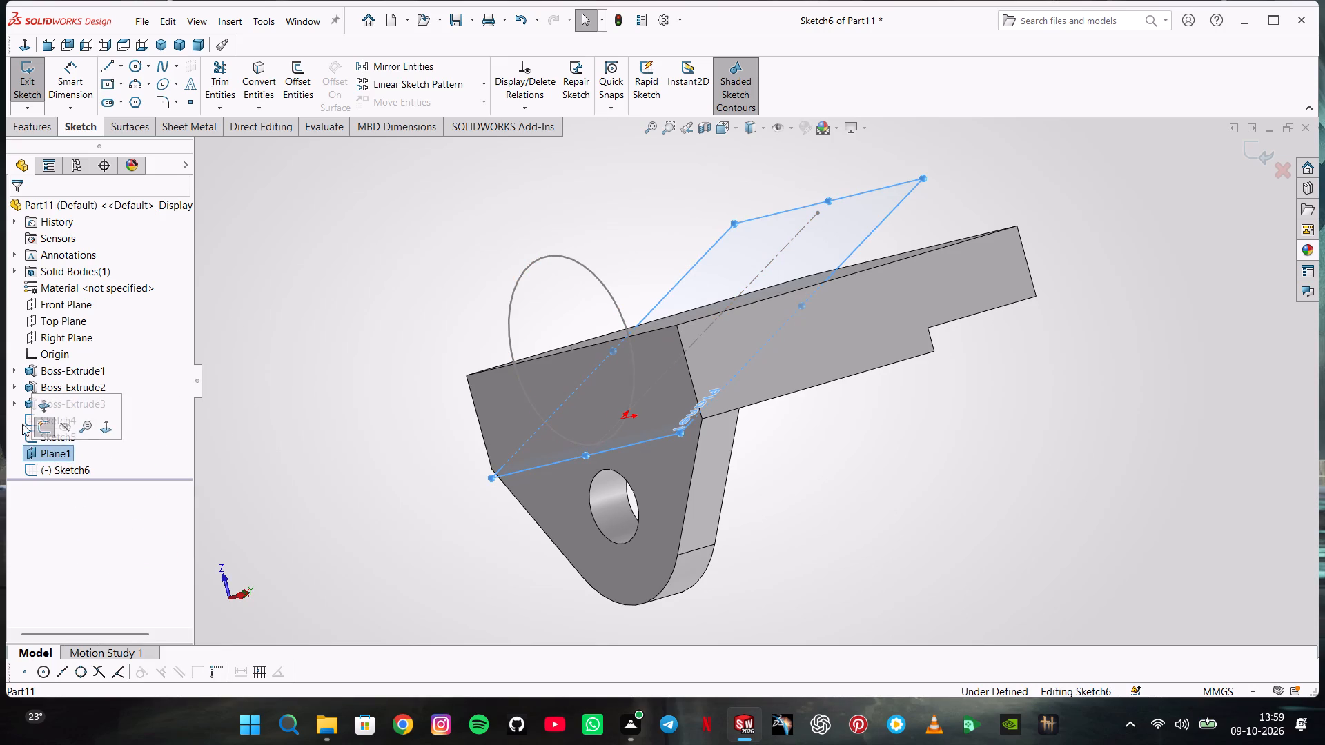
pyautogui.moveTo(22, 424); pyautogui.dragTo(18, 397)
pyautogui.click(32, 81)
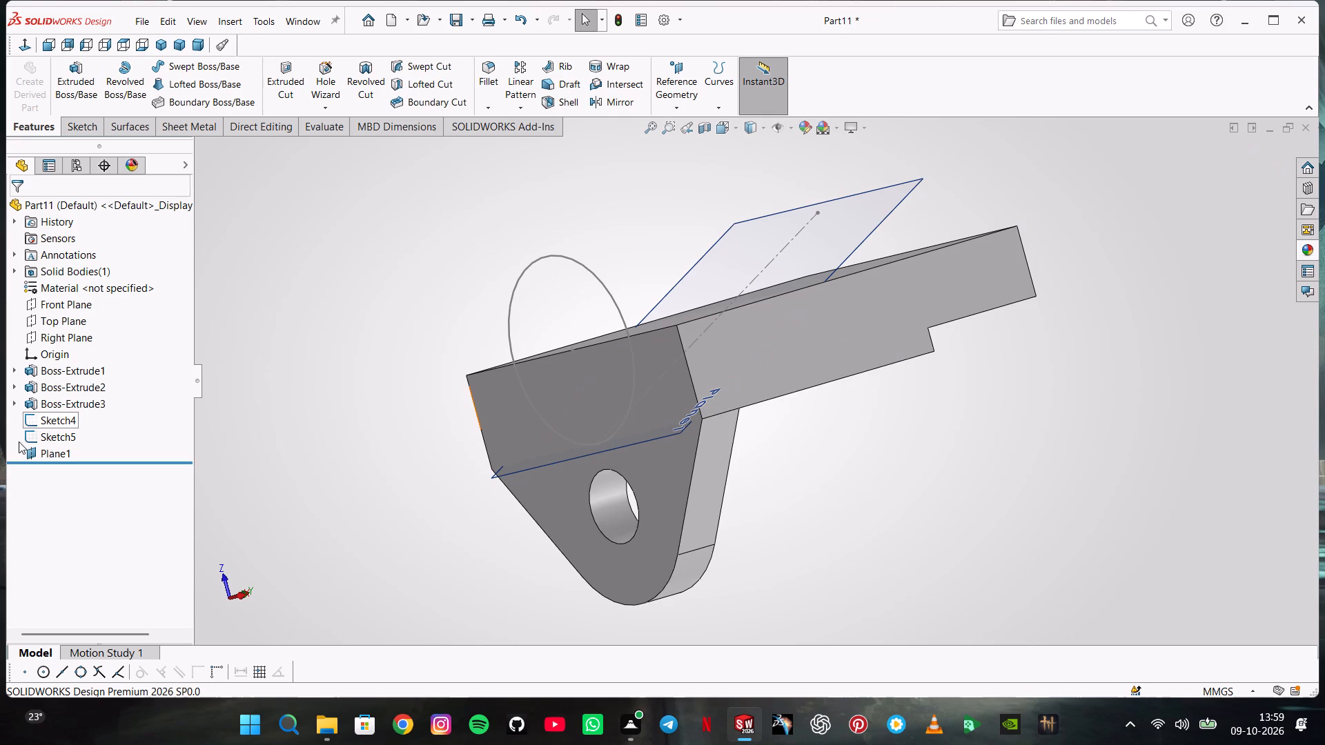
pyautogui.moveTo(37, 450); pyautogui.dragTo(37, 415)
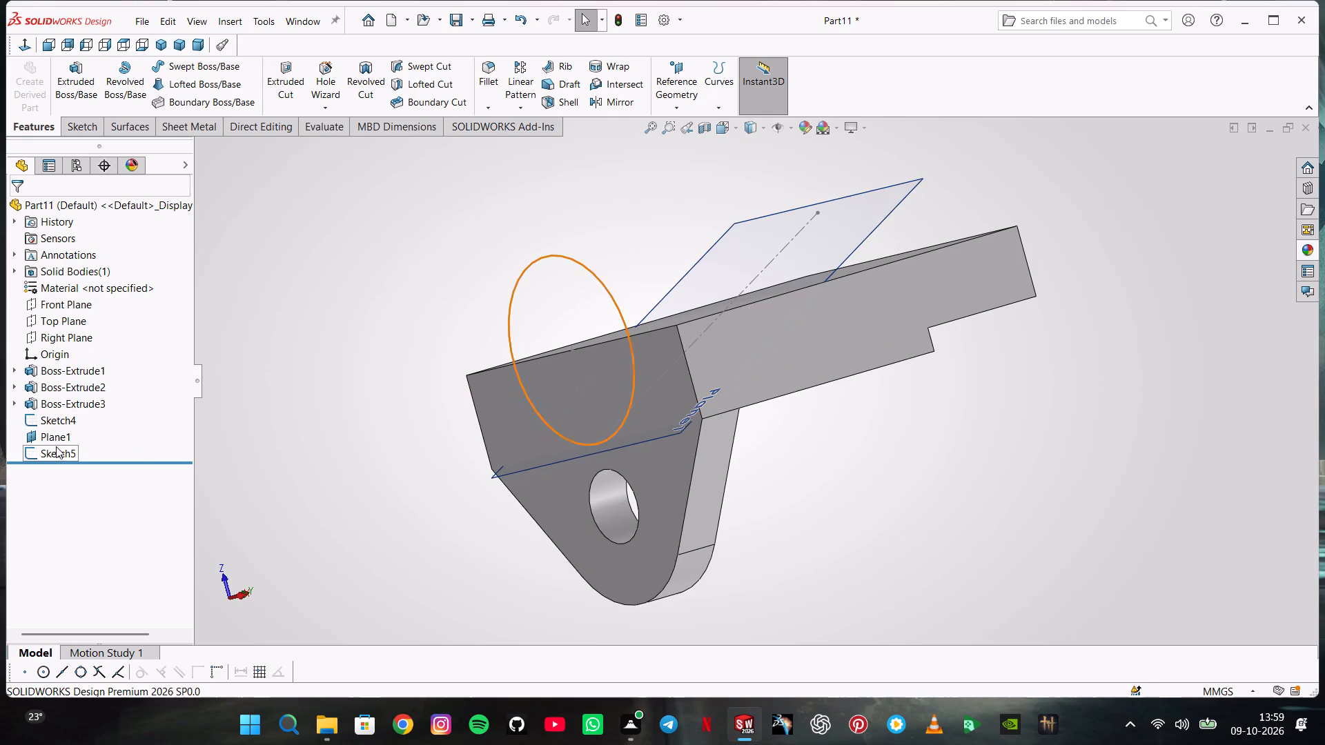
# Open the 48 mm circle's sketch and set up an extruded cut from it with the end condition Up To Surface at Plane1.
pyautogui.rightClick(59, 450)
pyautogui.click(71, 403)
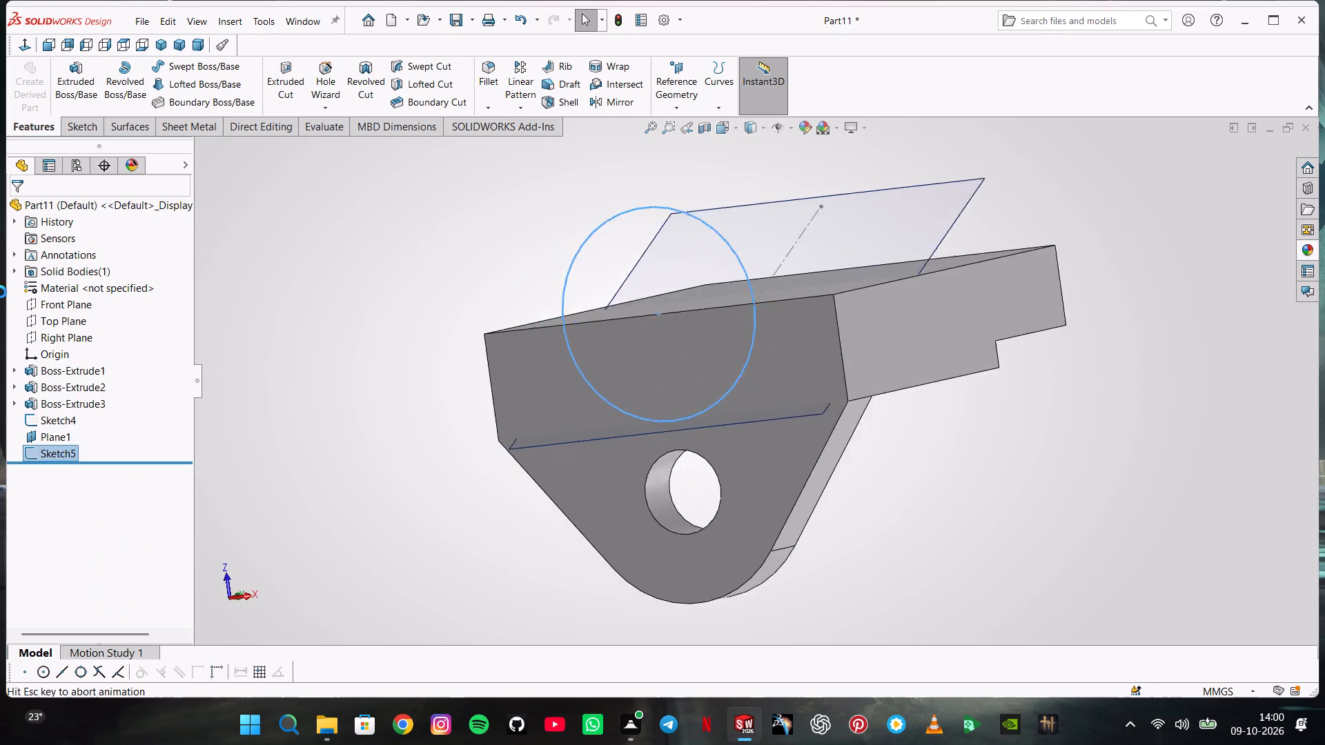
pyautogui.click(44, 126)
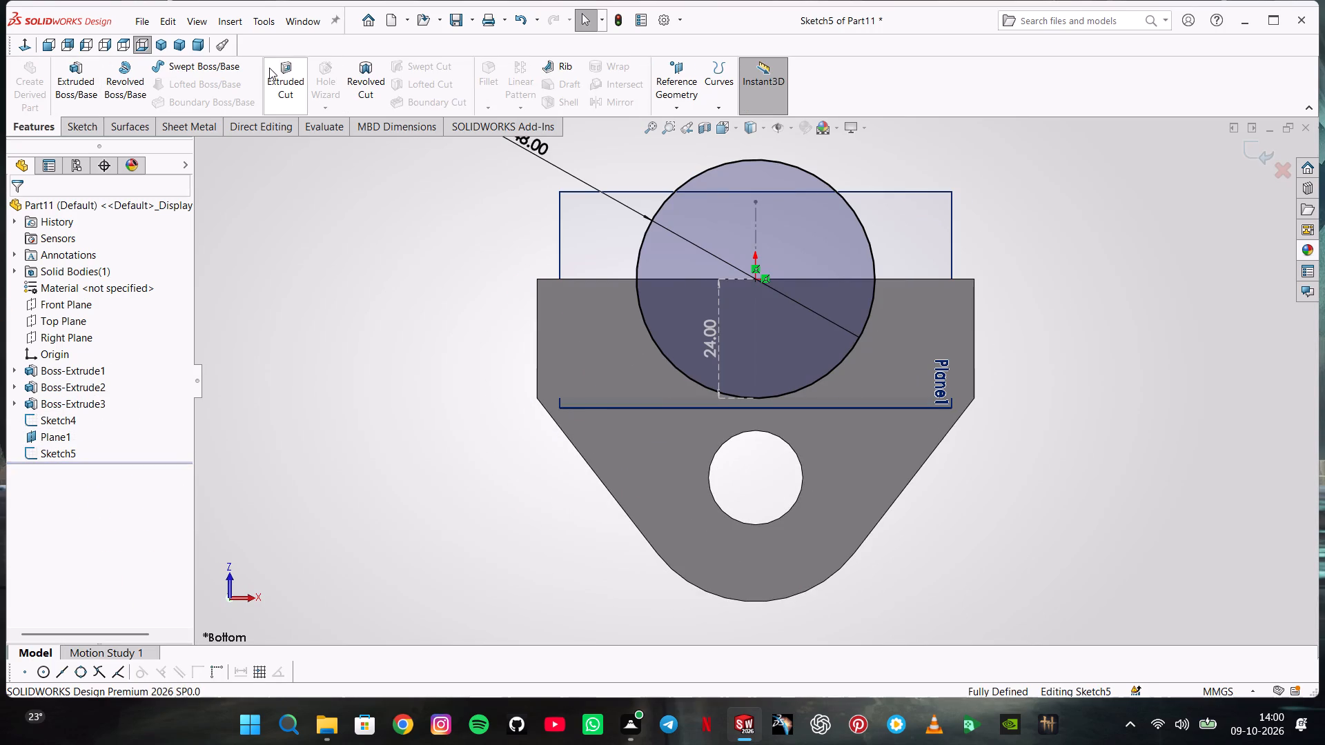
pyautogui.click(270, 68)
pyautogui.moveTo(523, 246); pyautogui.dragTo(449, 346, button='middle')
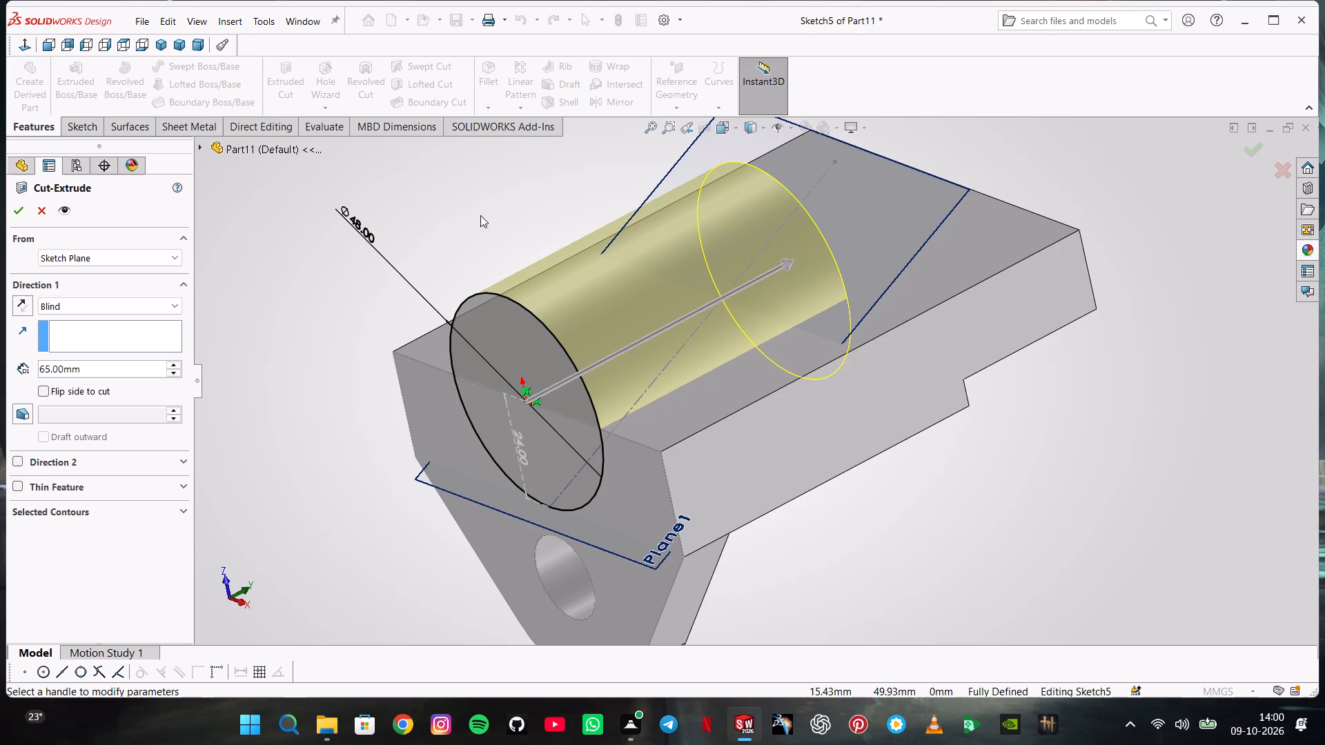
pyautogui.click(148, 309)
pyautogui.click(152, 375)
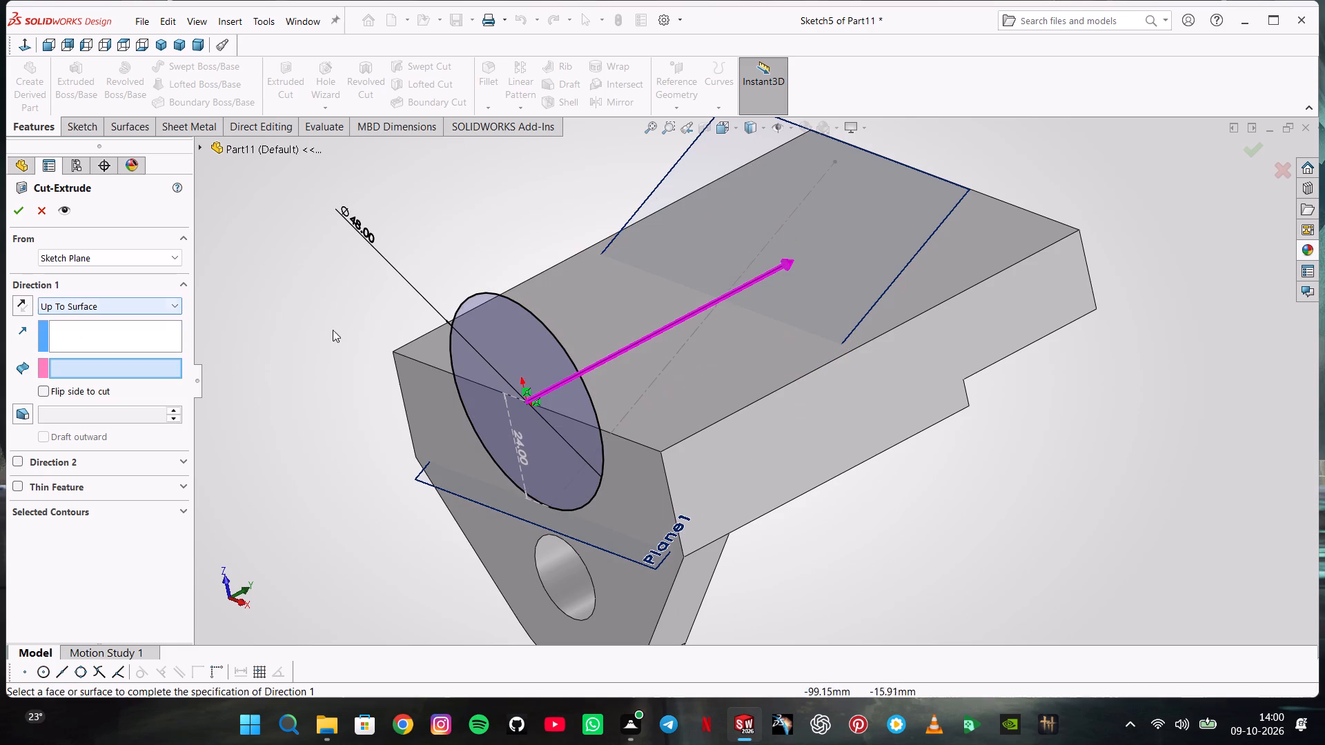
pyautogui.click(726, 152)
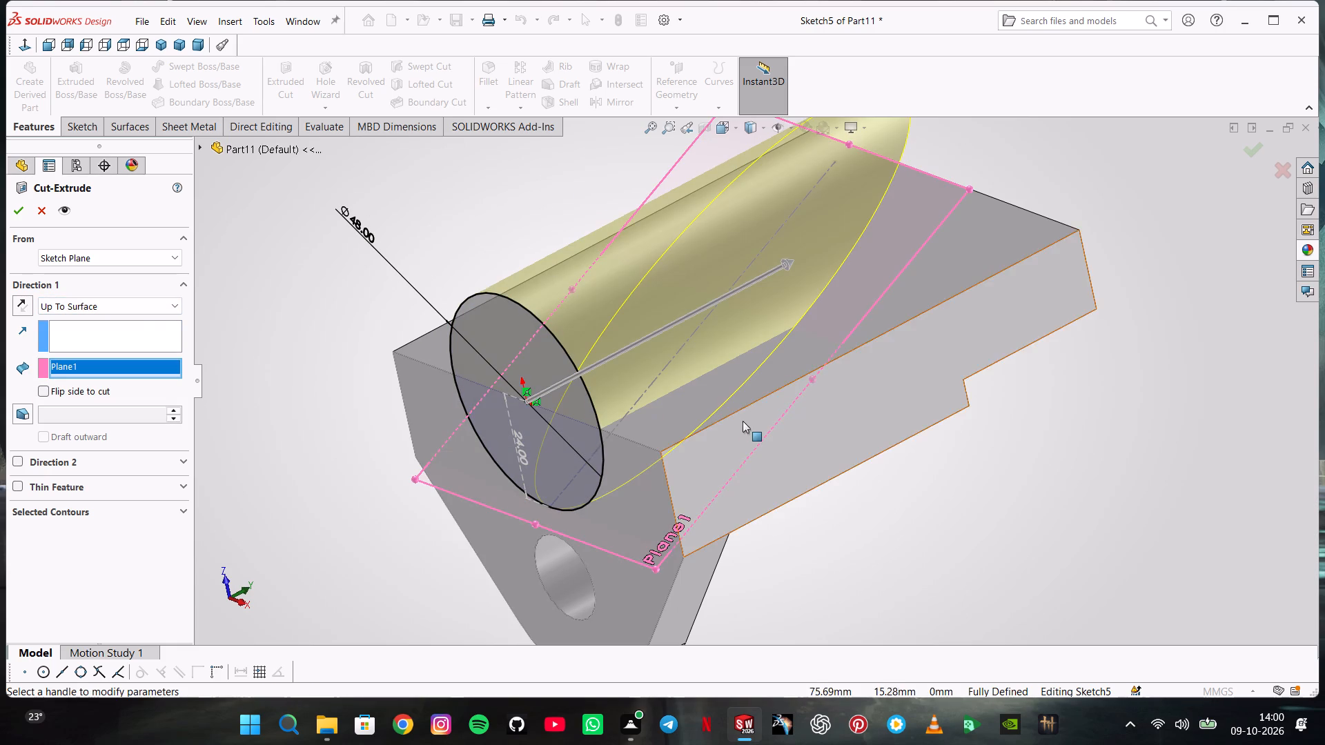
pyautogui.moveTo(743, 421); pyautogui.dragTo(704, 379, button='middle')
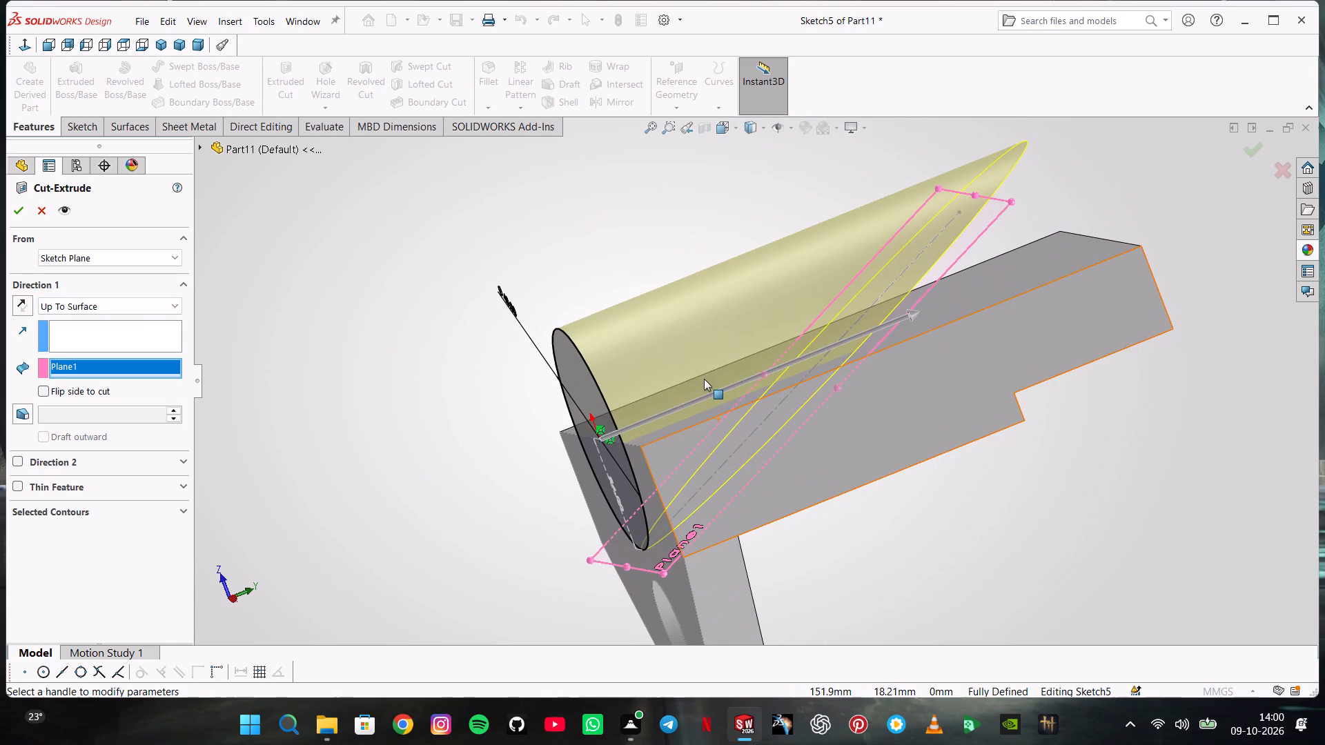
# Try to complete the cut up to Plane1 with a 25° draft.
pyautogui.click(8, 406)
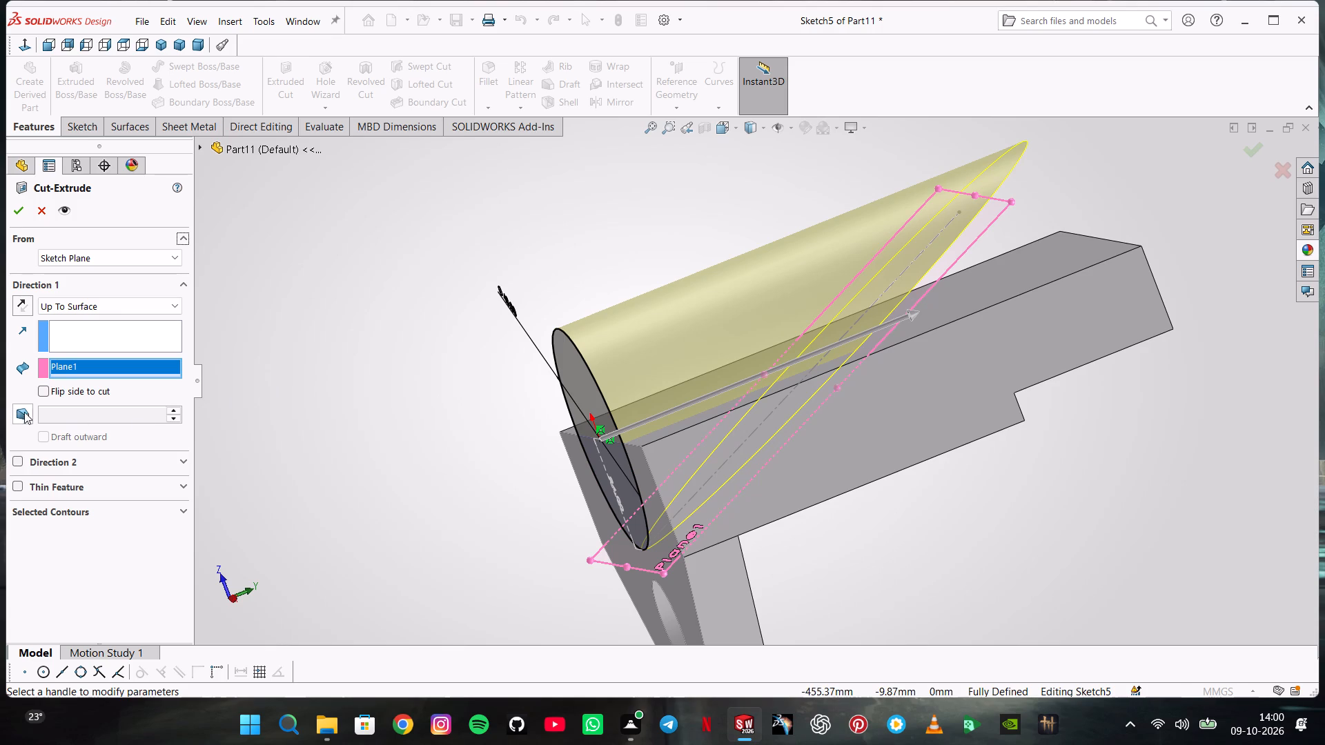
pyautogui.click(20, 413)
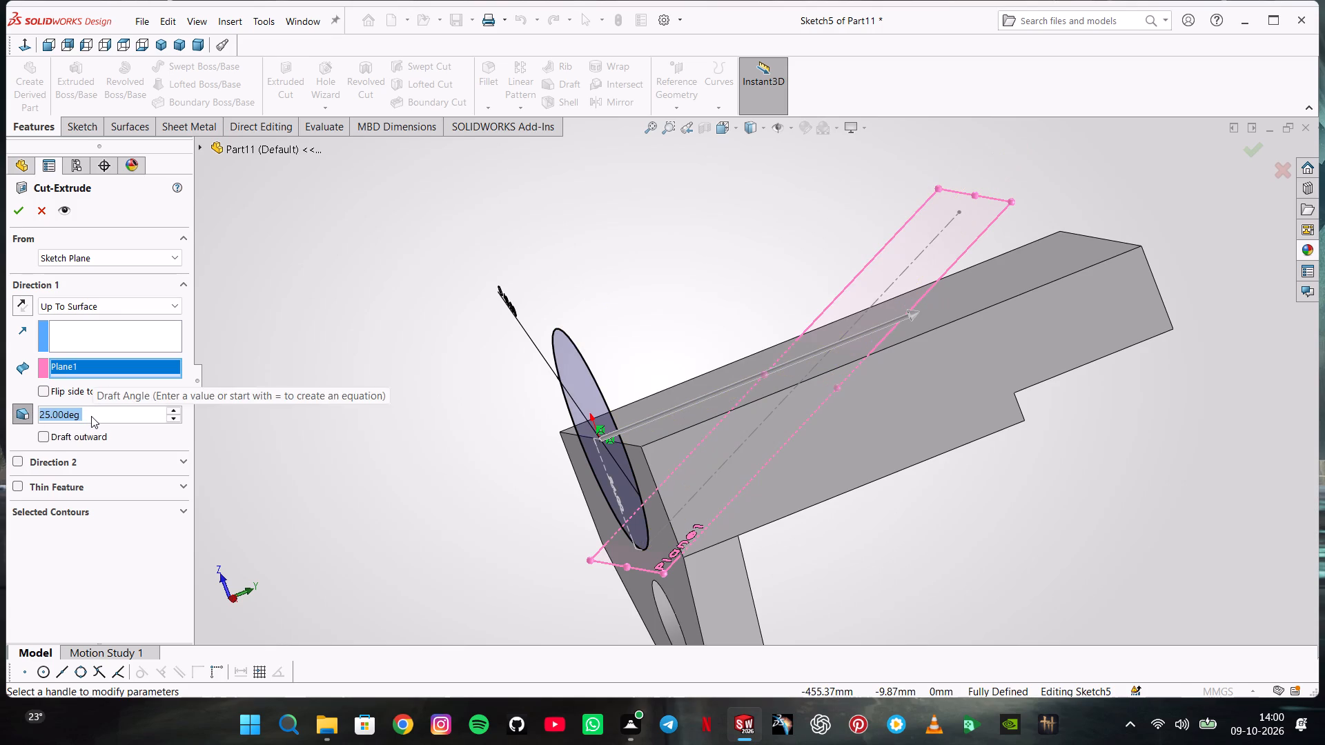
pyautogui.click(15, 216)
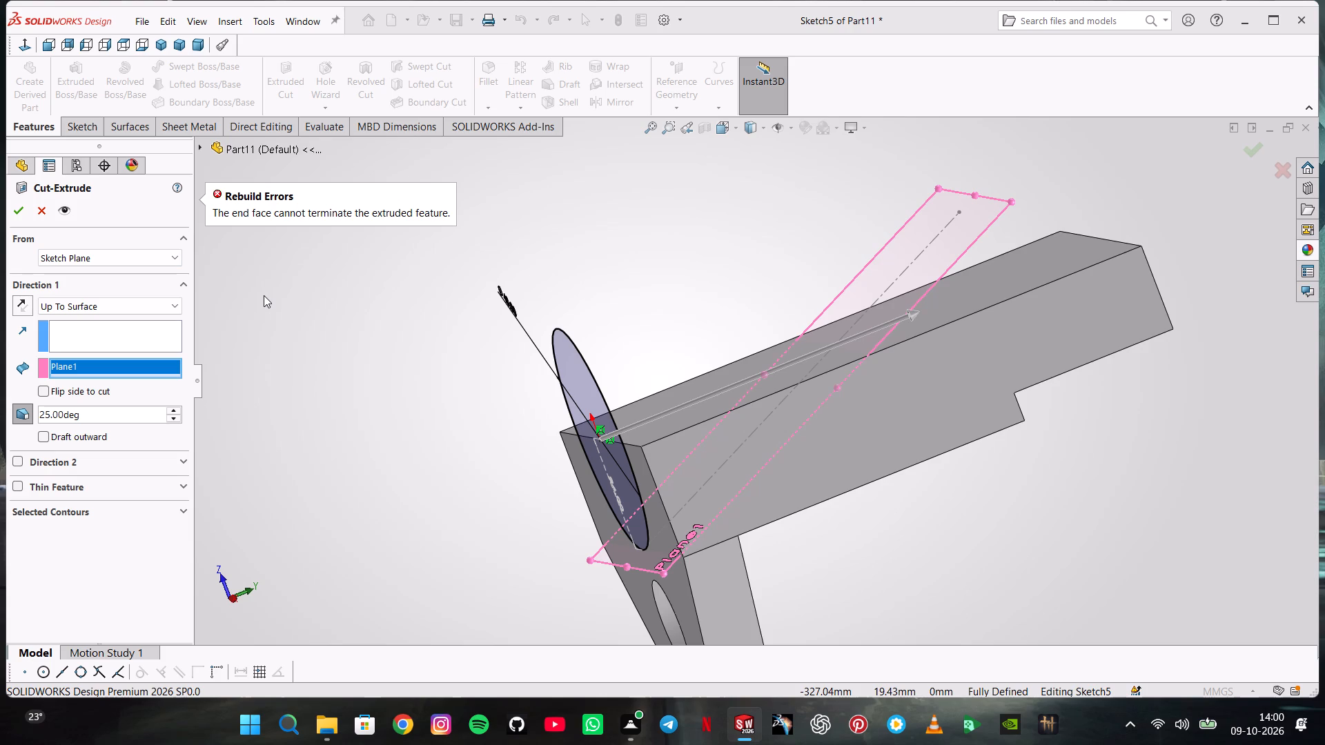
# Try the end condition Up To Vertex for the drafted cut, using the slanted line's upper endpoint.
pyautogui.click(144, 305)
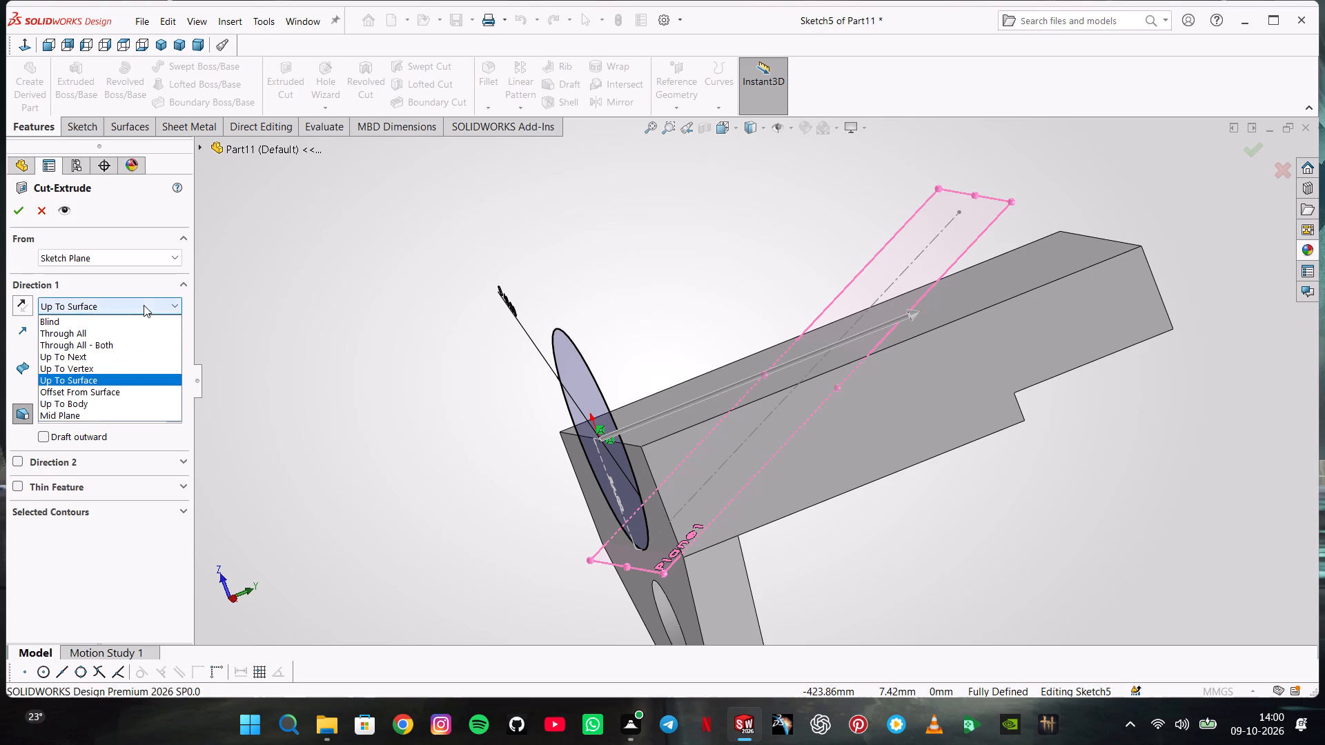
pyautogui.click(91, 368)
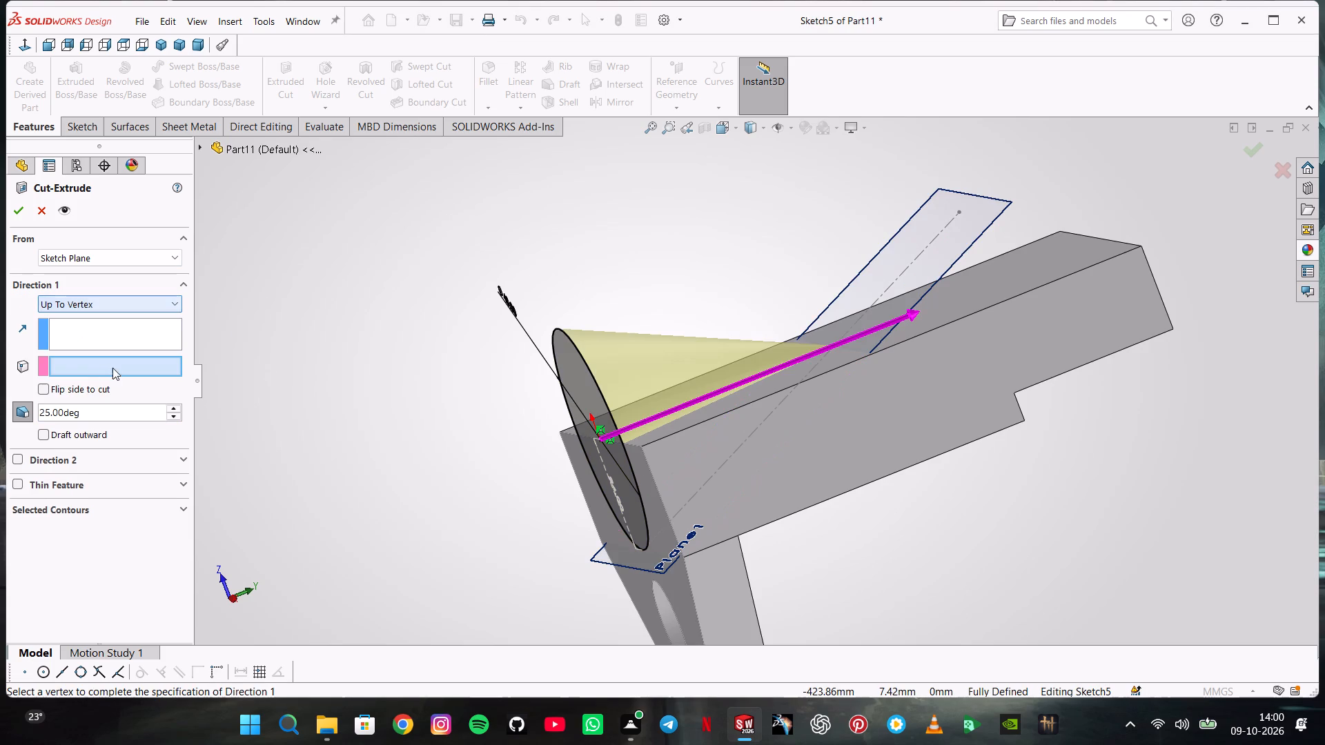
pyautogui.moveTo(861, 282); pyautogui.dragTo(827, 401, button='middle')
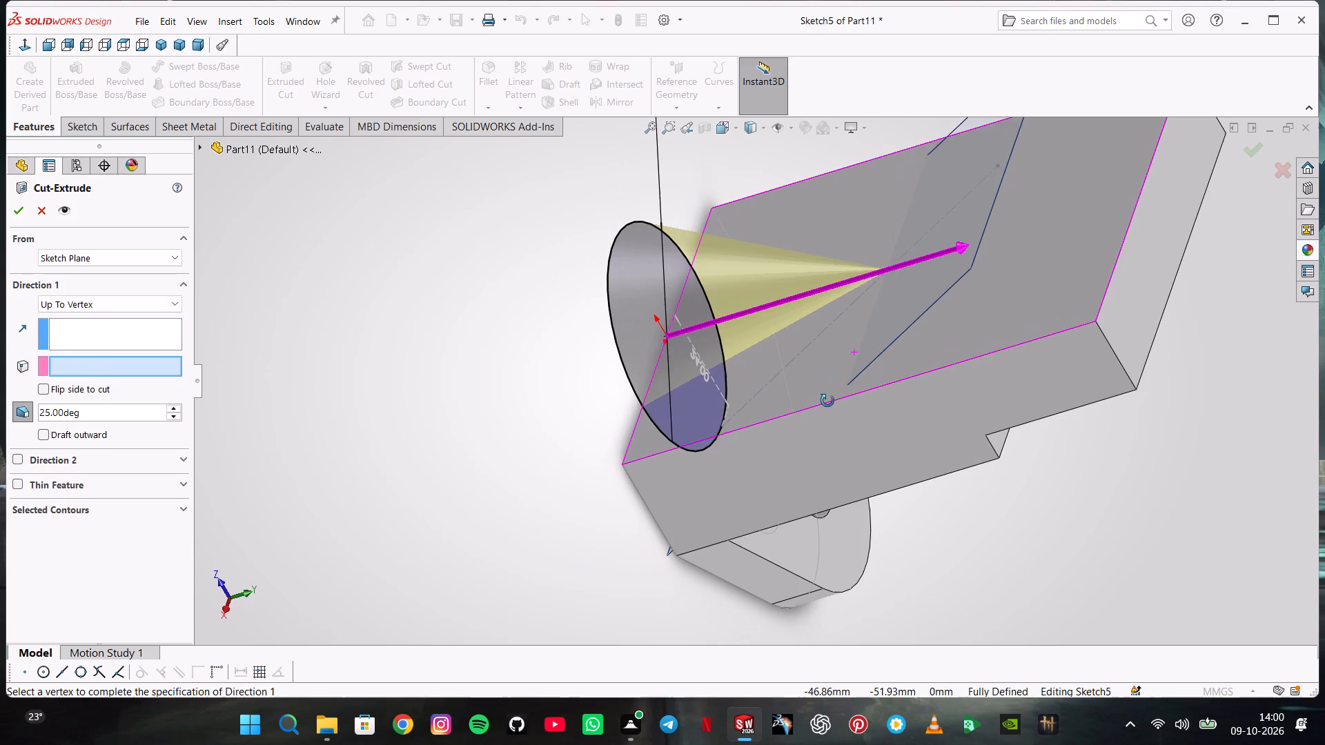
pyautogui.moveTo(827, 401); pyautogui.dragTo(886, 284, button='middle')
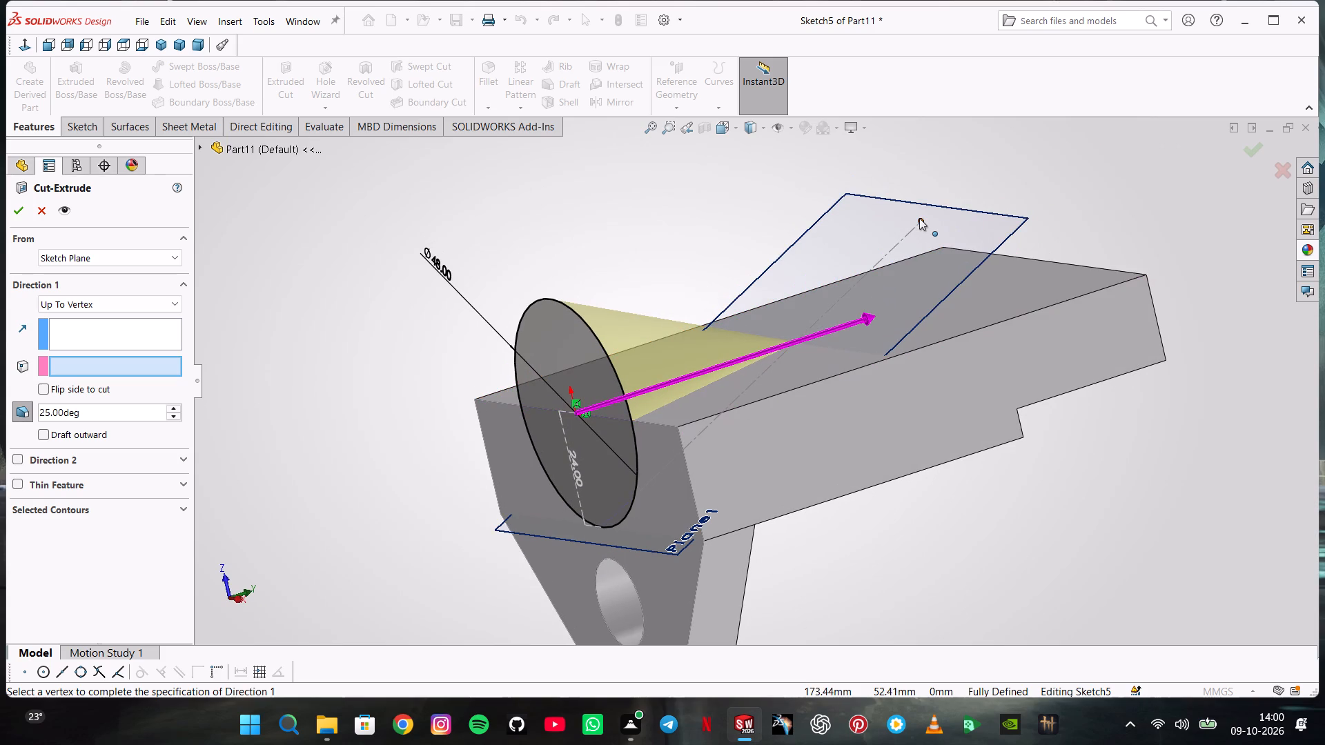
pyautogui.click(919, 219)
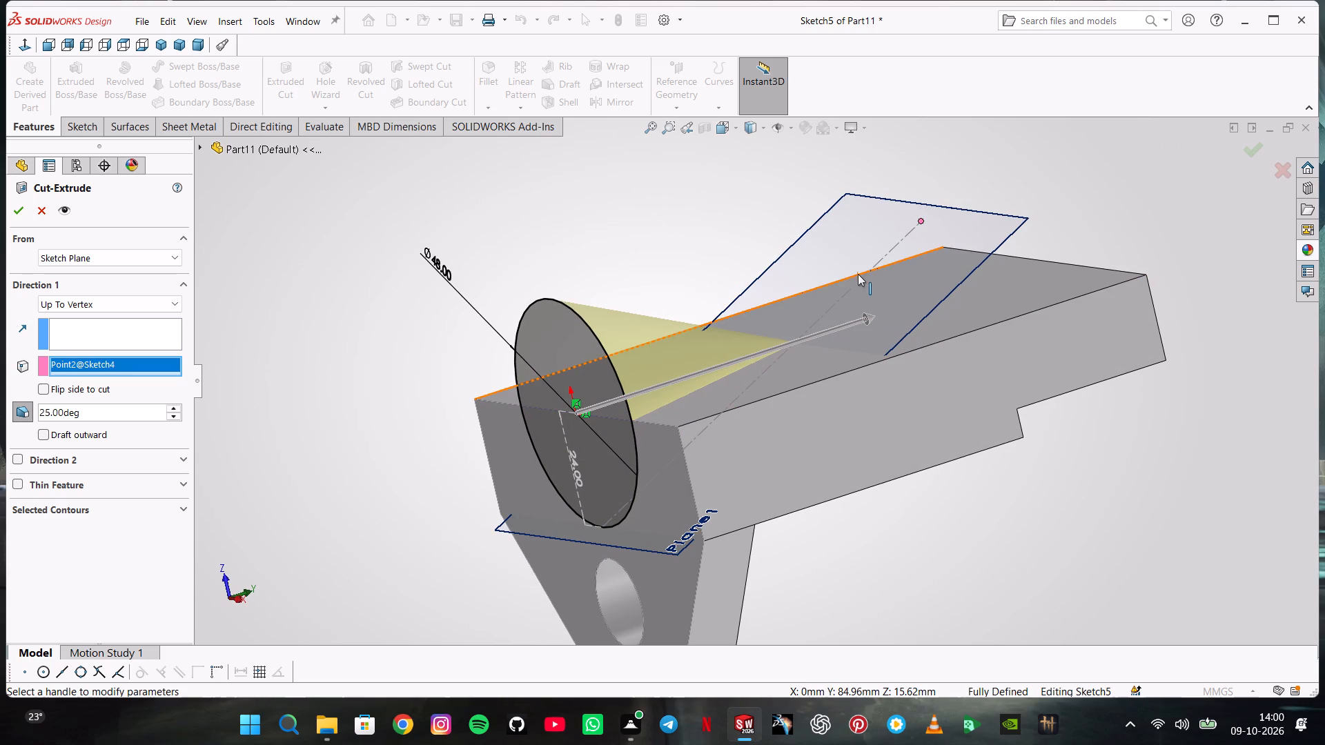
# Set the end condition to Up To Surface at Plane1, turn the draft off and complete the circular cut.
pyautogui.click(92, 311)
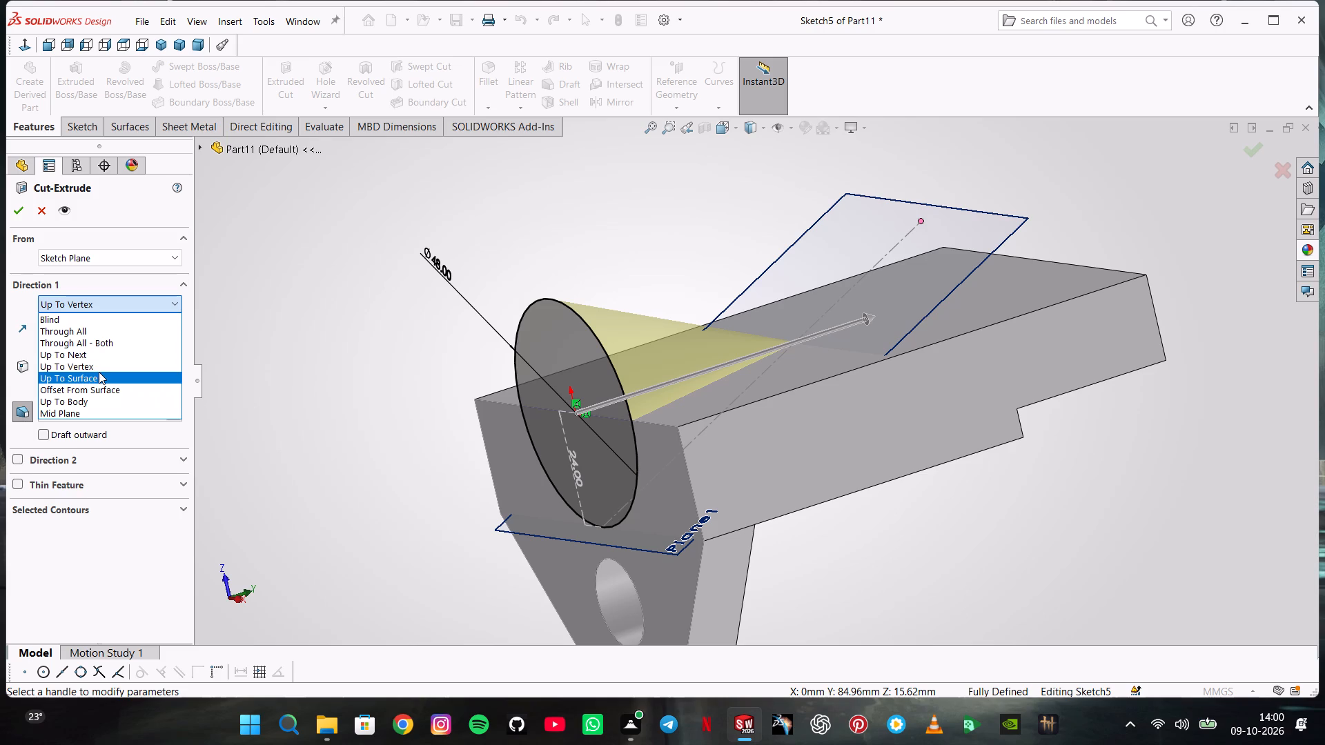
pyautogui.click(99, 372)
pyautogui.click(805, 246)
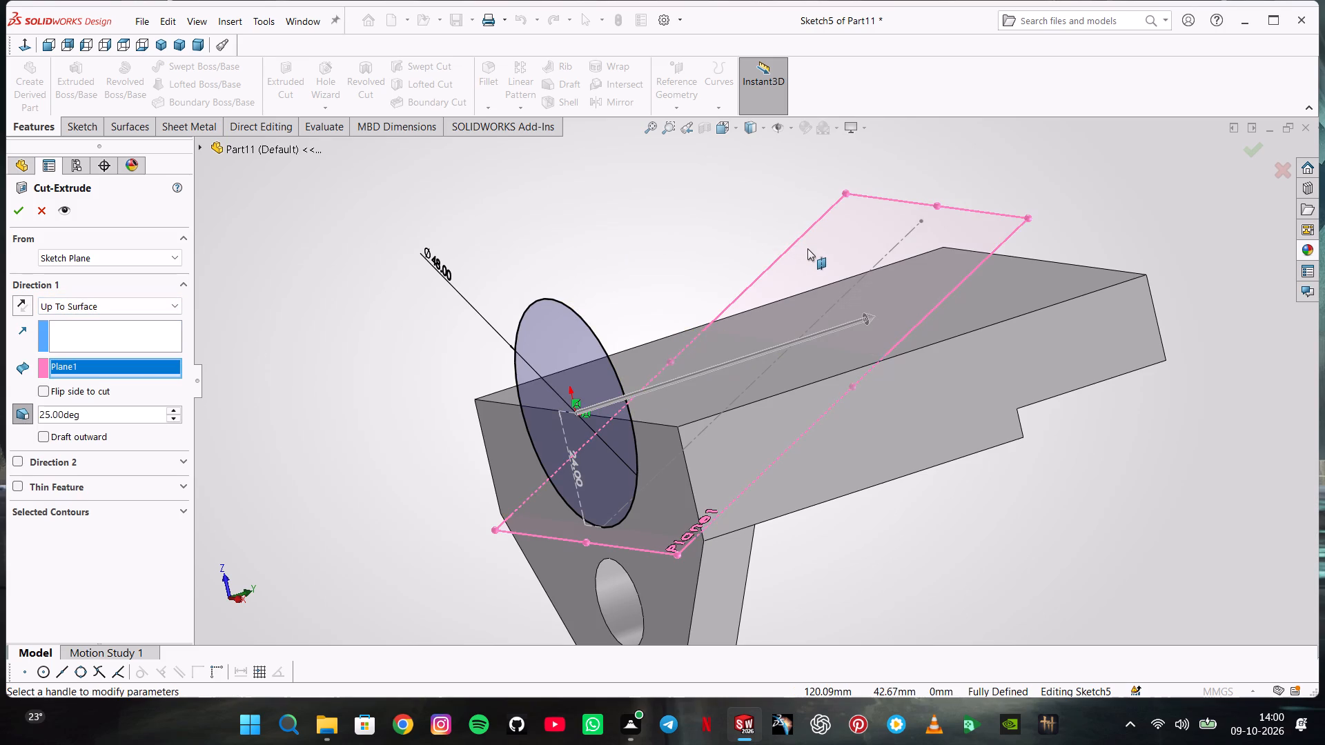
pyautogui.click(808, 249)
pyautogui.click(19, 422)
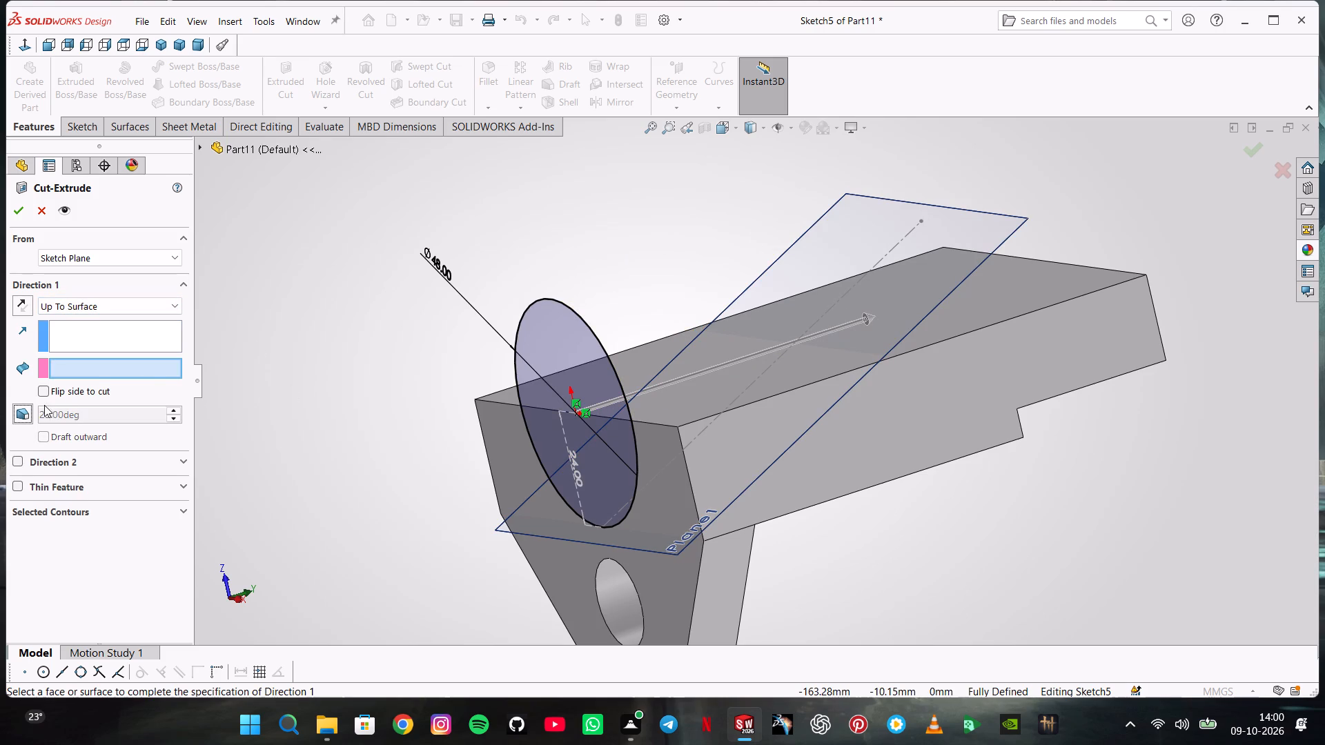
pyautogui.click(838, 247)
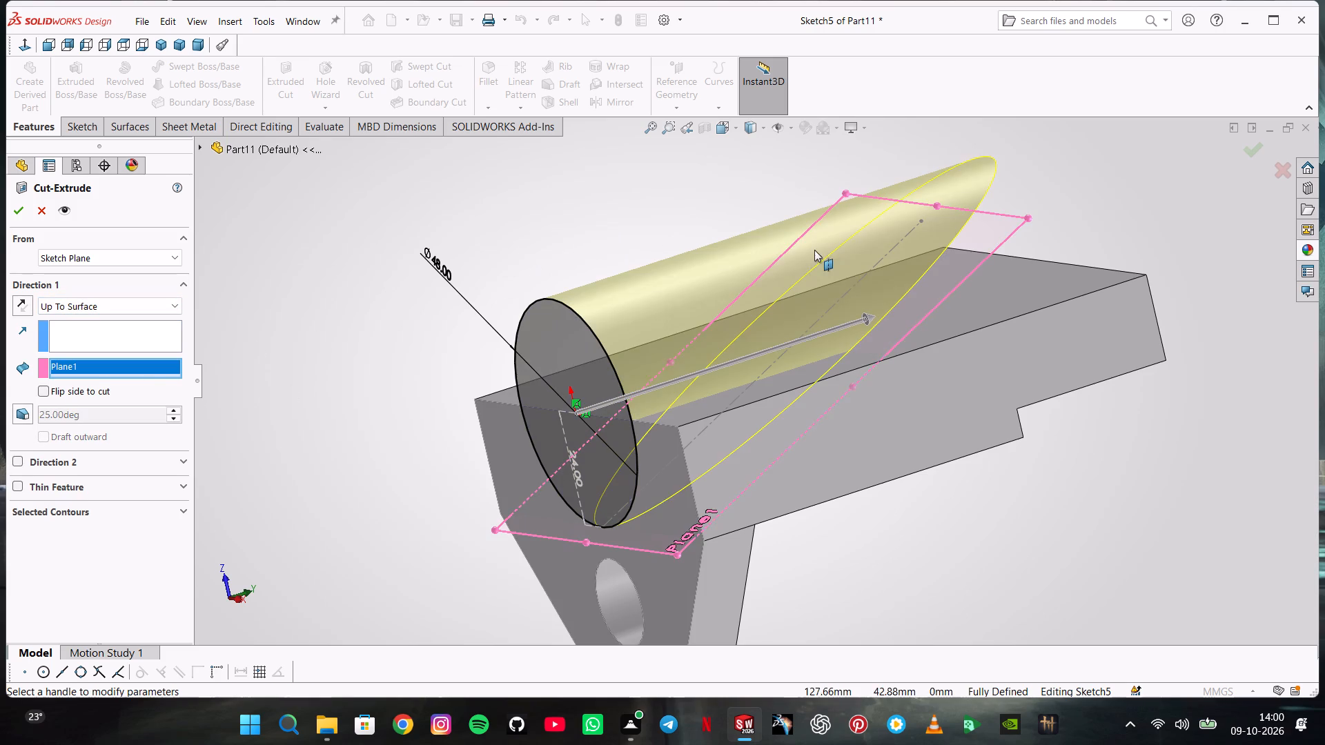
pyautogui.click(18, 215)
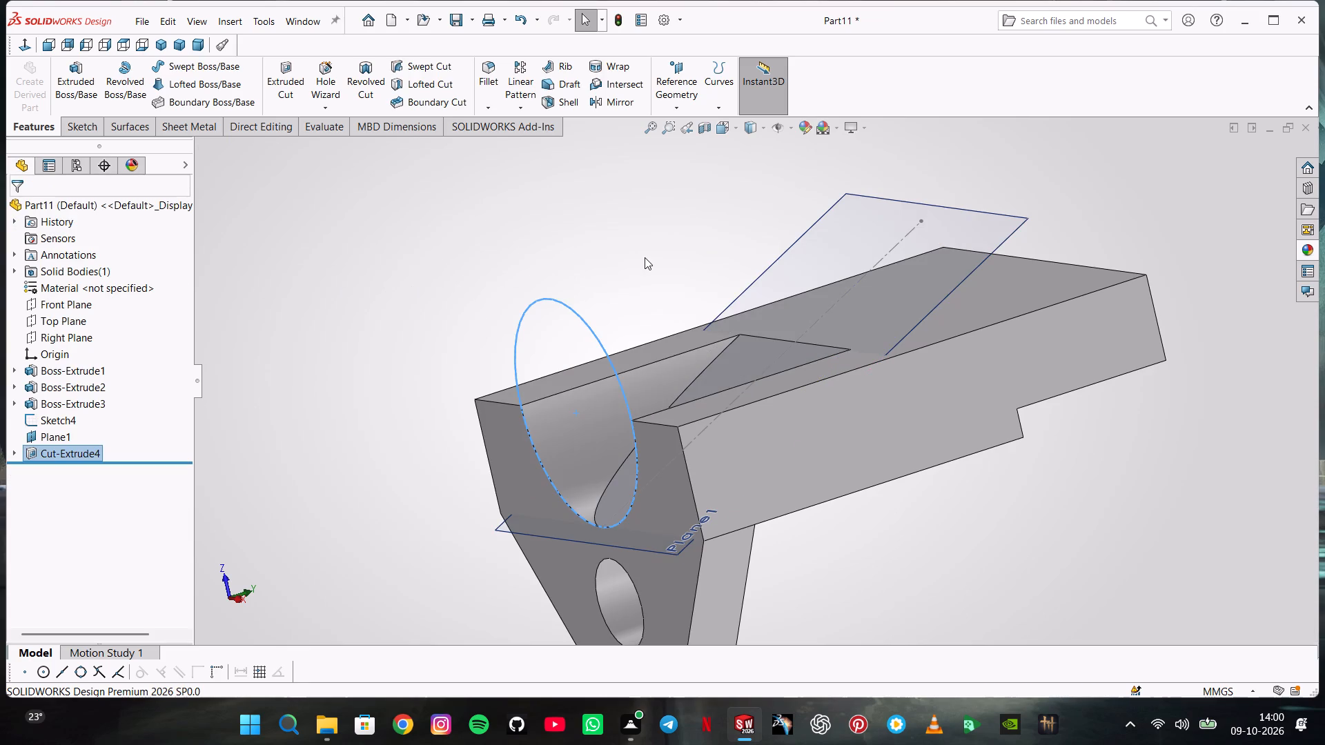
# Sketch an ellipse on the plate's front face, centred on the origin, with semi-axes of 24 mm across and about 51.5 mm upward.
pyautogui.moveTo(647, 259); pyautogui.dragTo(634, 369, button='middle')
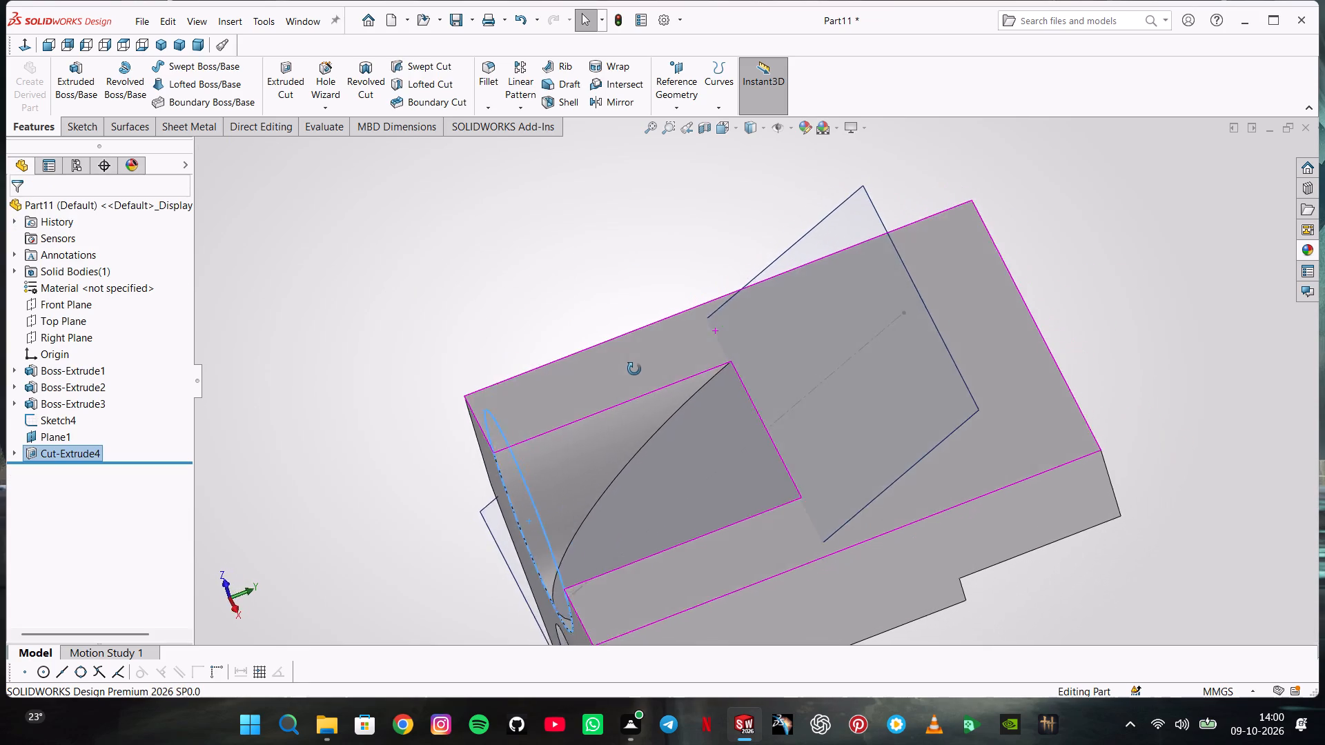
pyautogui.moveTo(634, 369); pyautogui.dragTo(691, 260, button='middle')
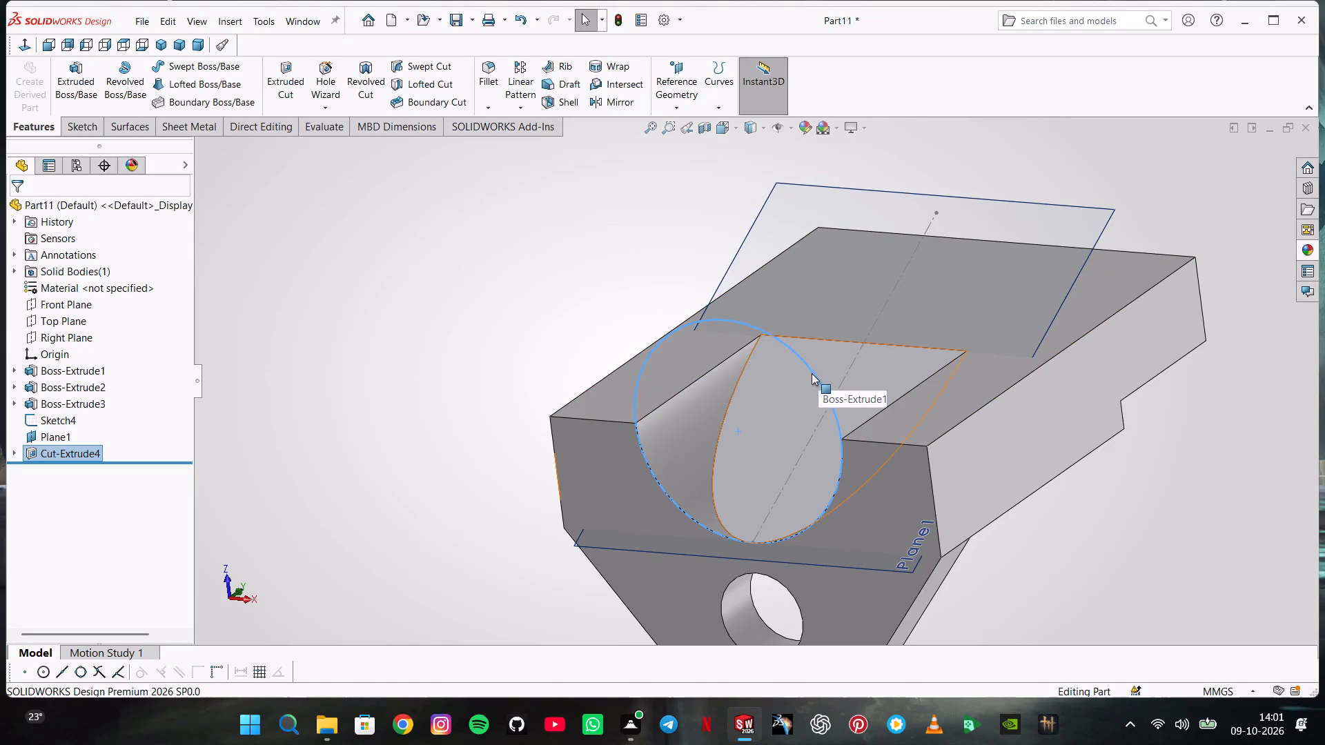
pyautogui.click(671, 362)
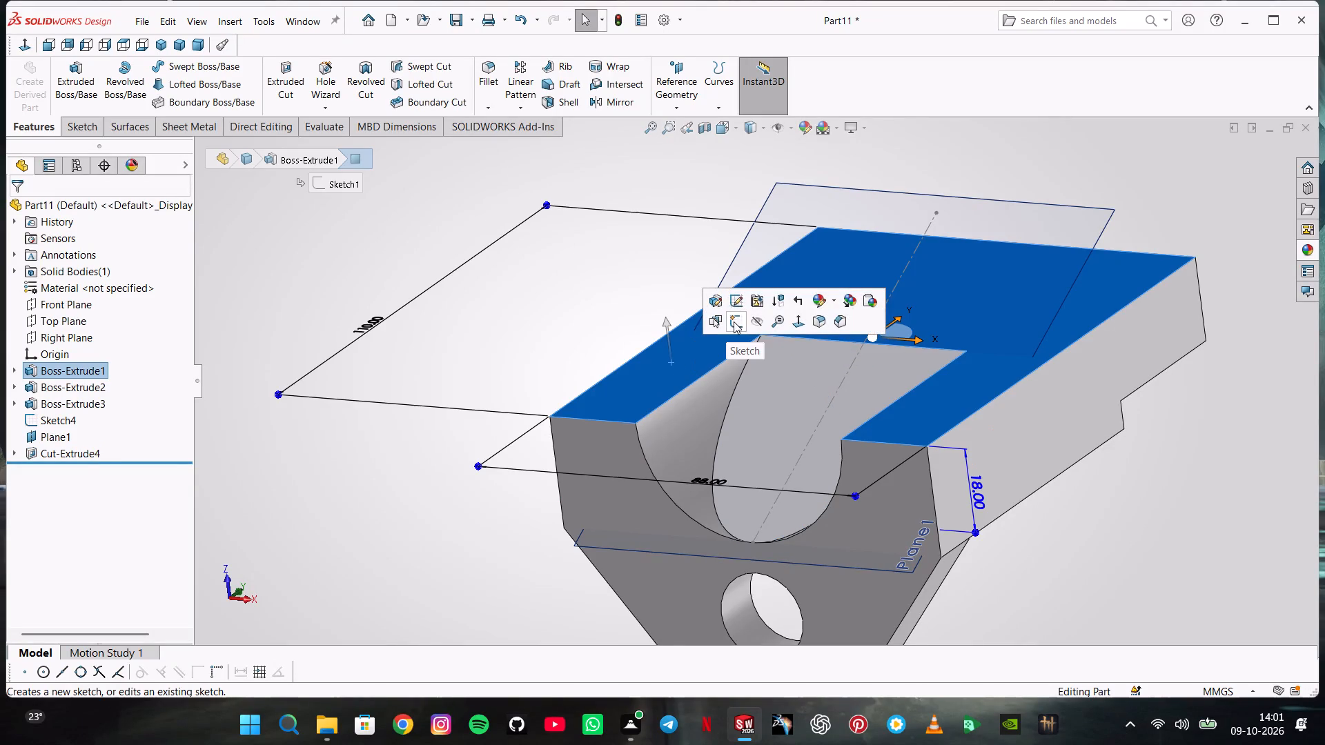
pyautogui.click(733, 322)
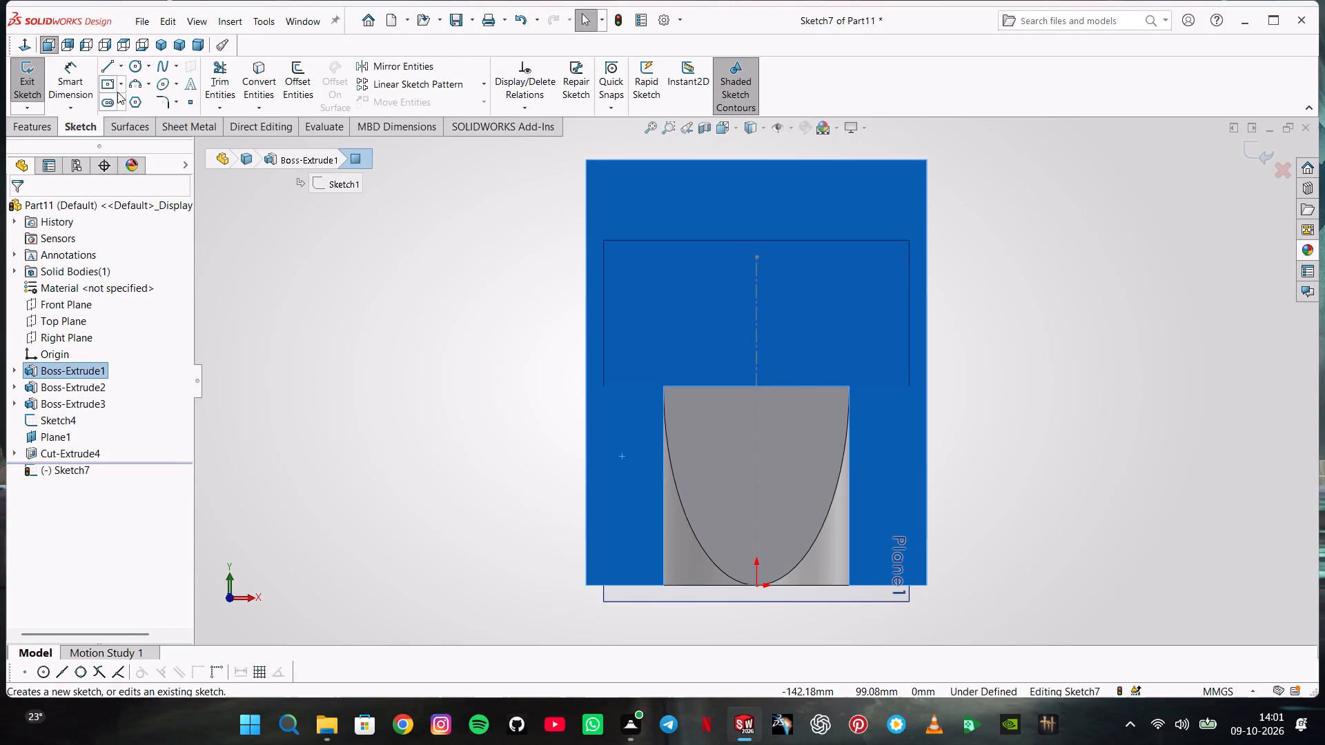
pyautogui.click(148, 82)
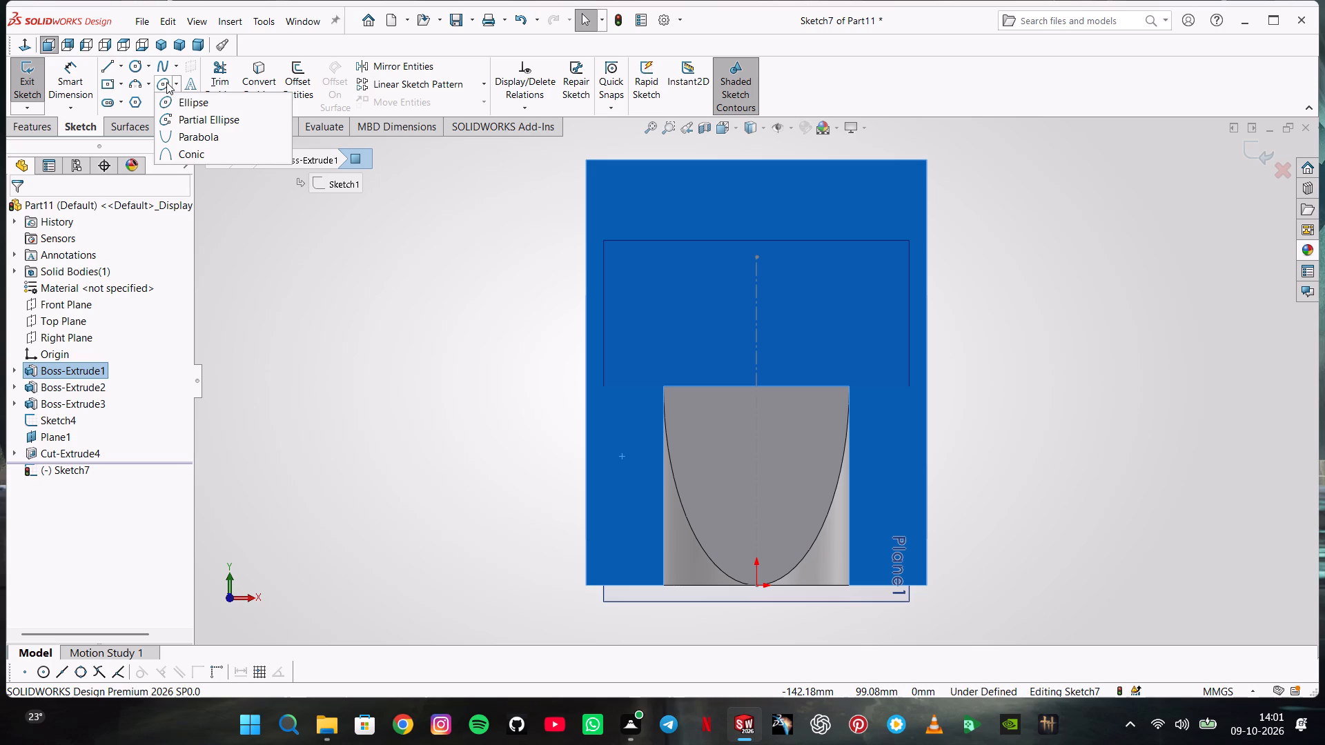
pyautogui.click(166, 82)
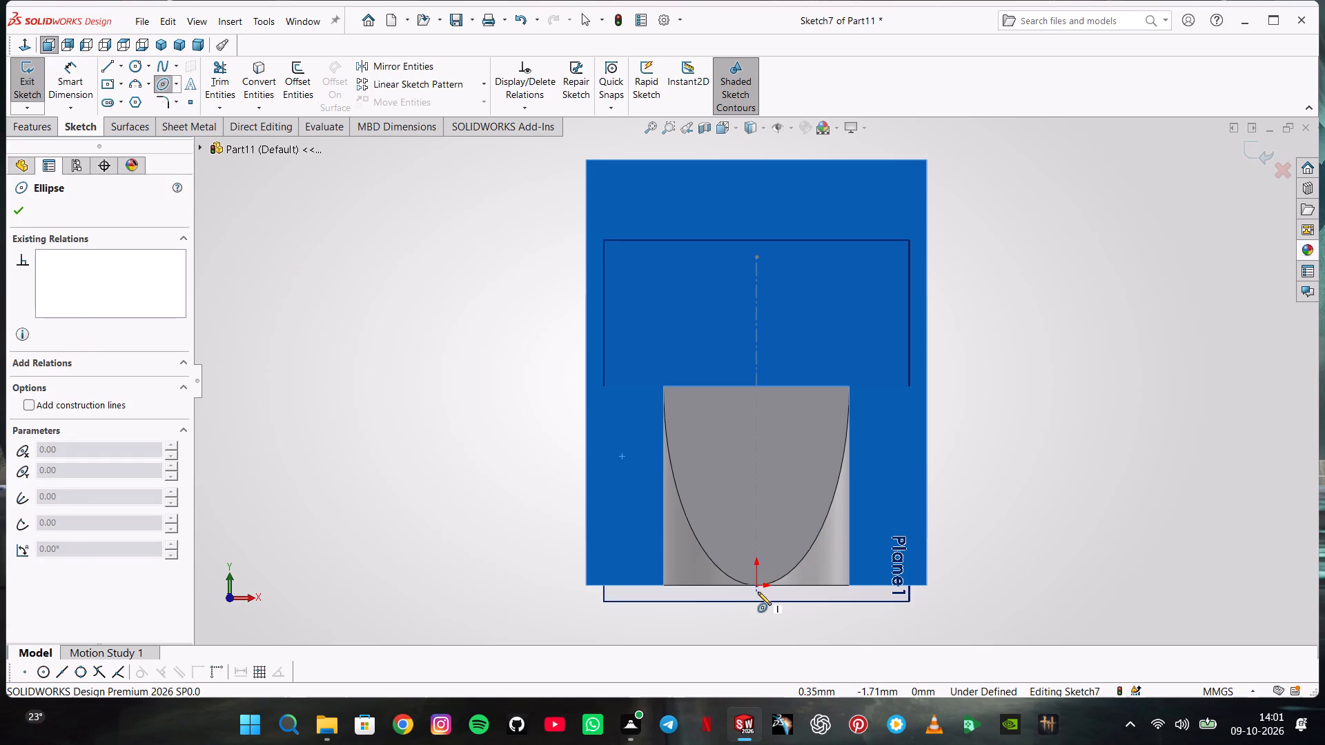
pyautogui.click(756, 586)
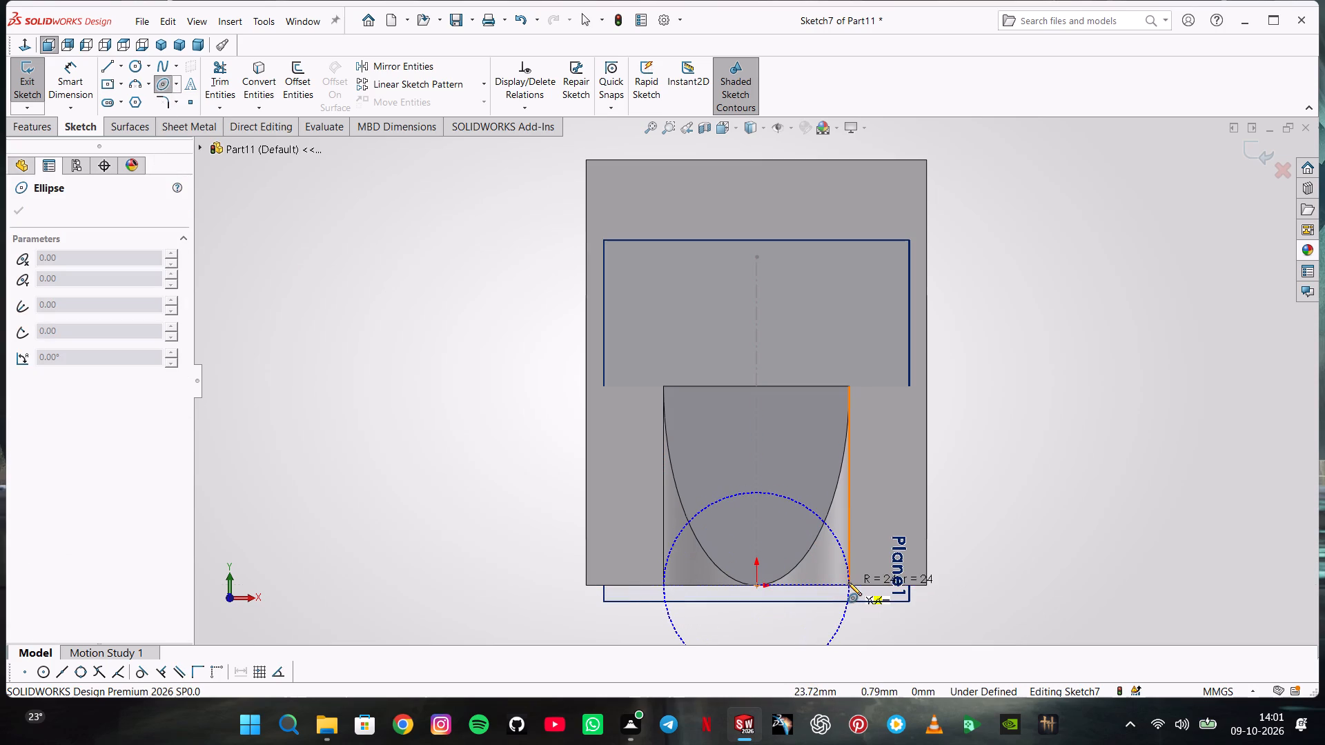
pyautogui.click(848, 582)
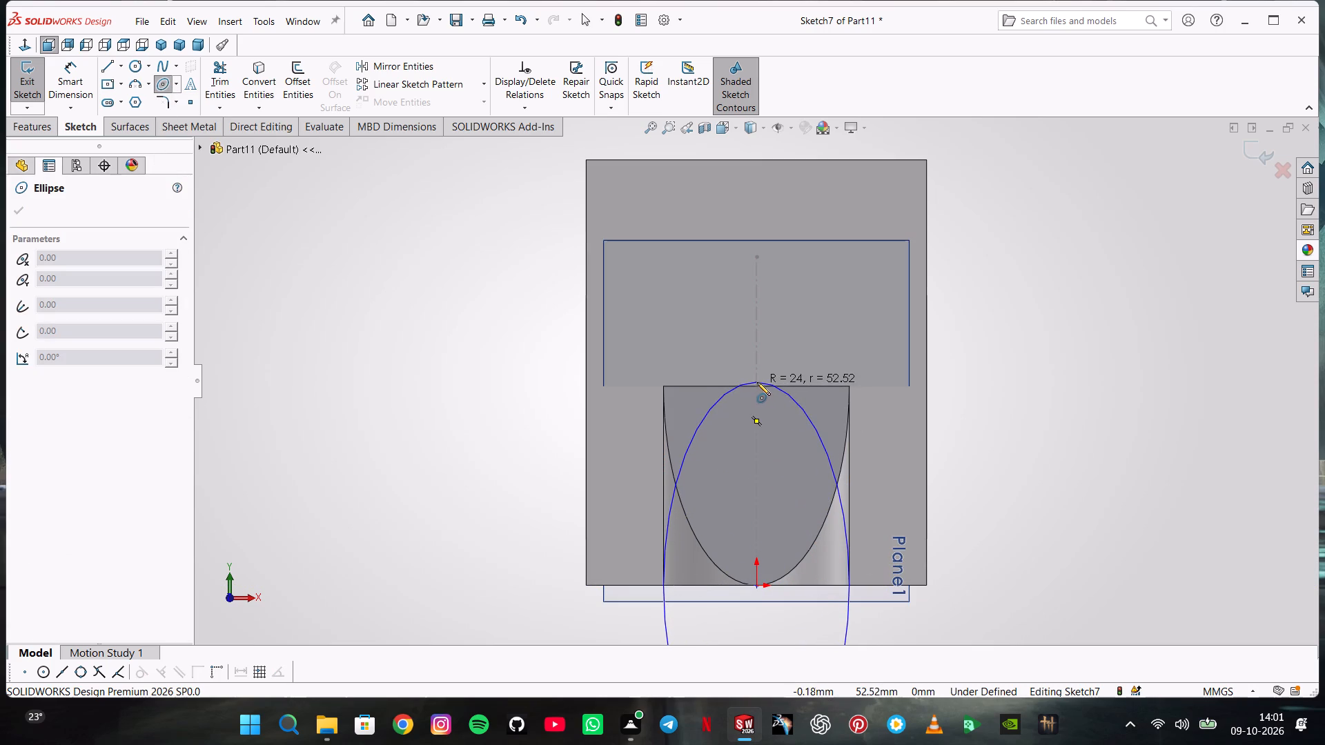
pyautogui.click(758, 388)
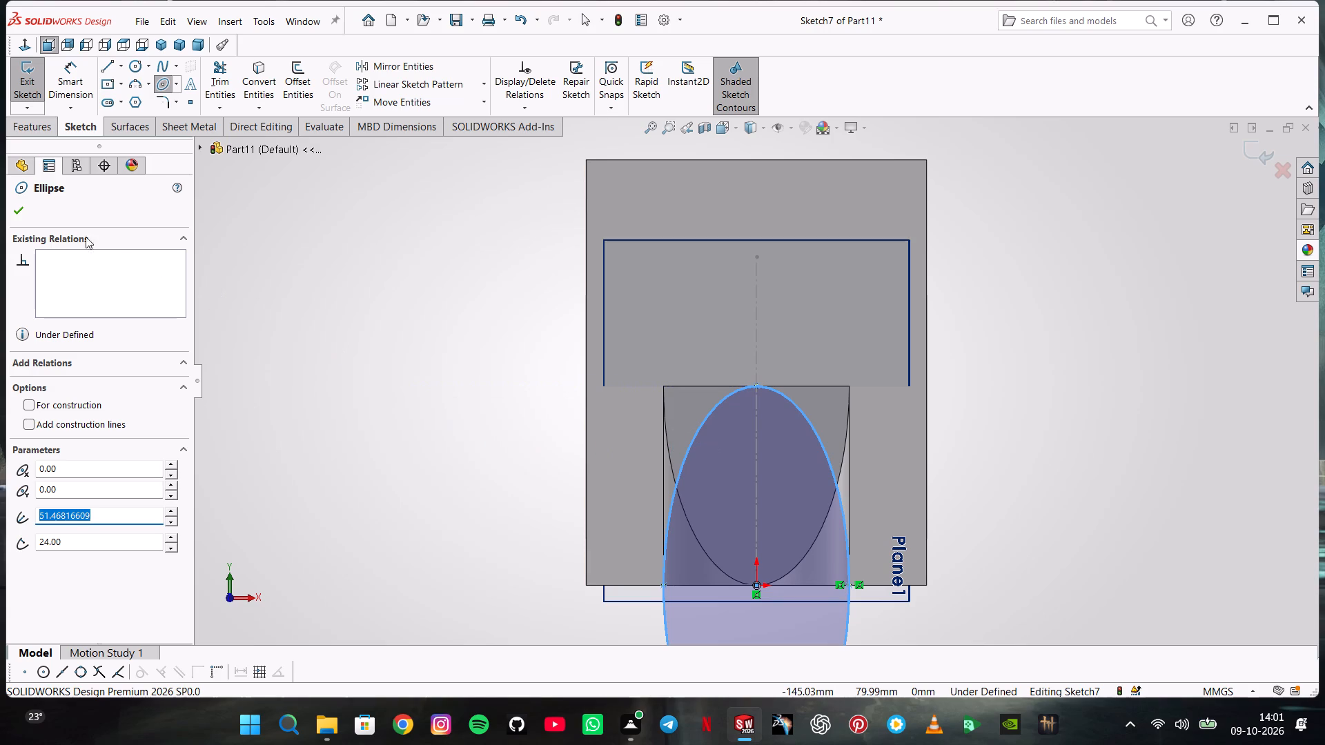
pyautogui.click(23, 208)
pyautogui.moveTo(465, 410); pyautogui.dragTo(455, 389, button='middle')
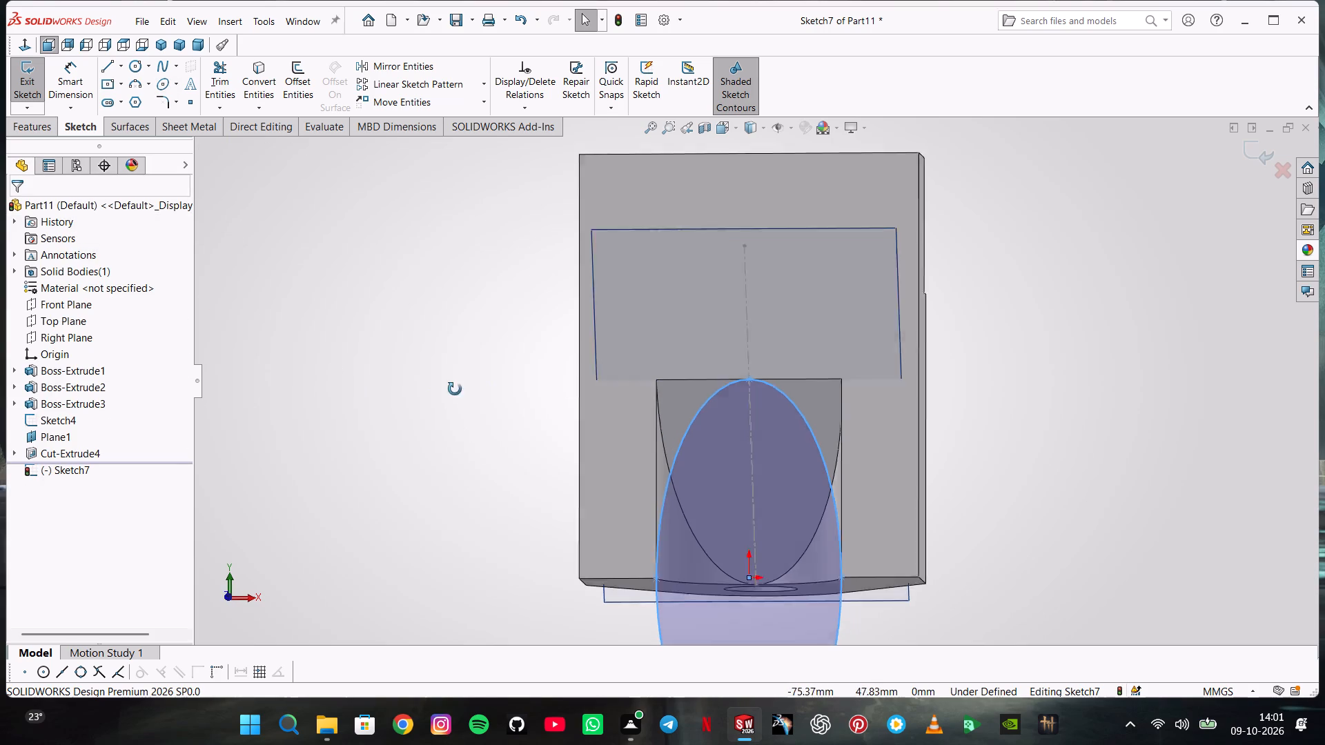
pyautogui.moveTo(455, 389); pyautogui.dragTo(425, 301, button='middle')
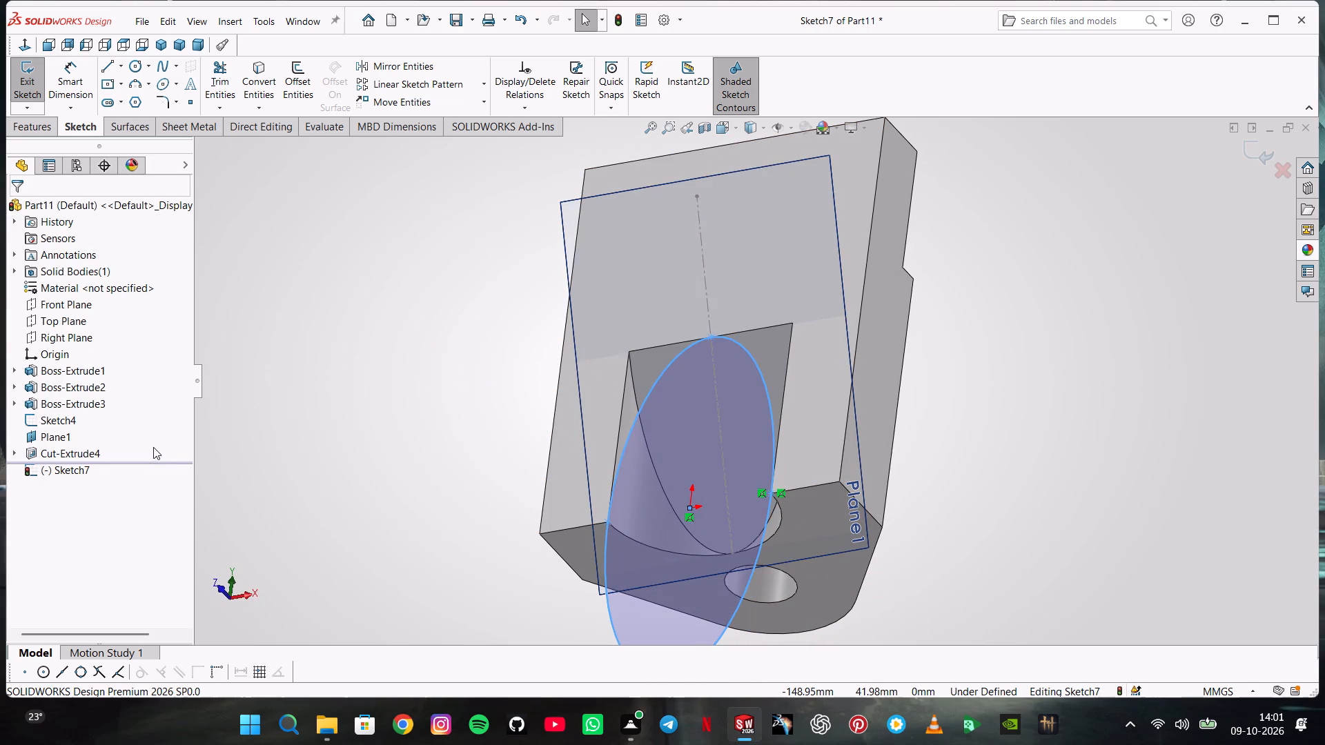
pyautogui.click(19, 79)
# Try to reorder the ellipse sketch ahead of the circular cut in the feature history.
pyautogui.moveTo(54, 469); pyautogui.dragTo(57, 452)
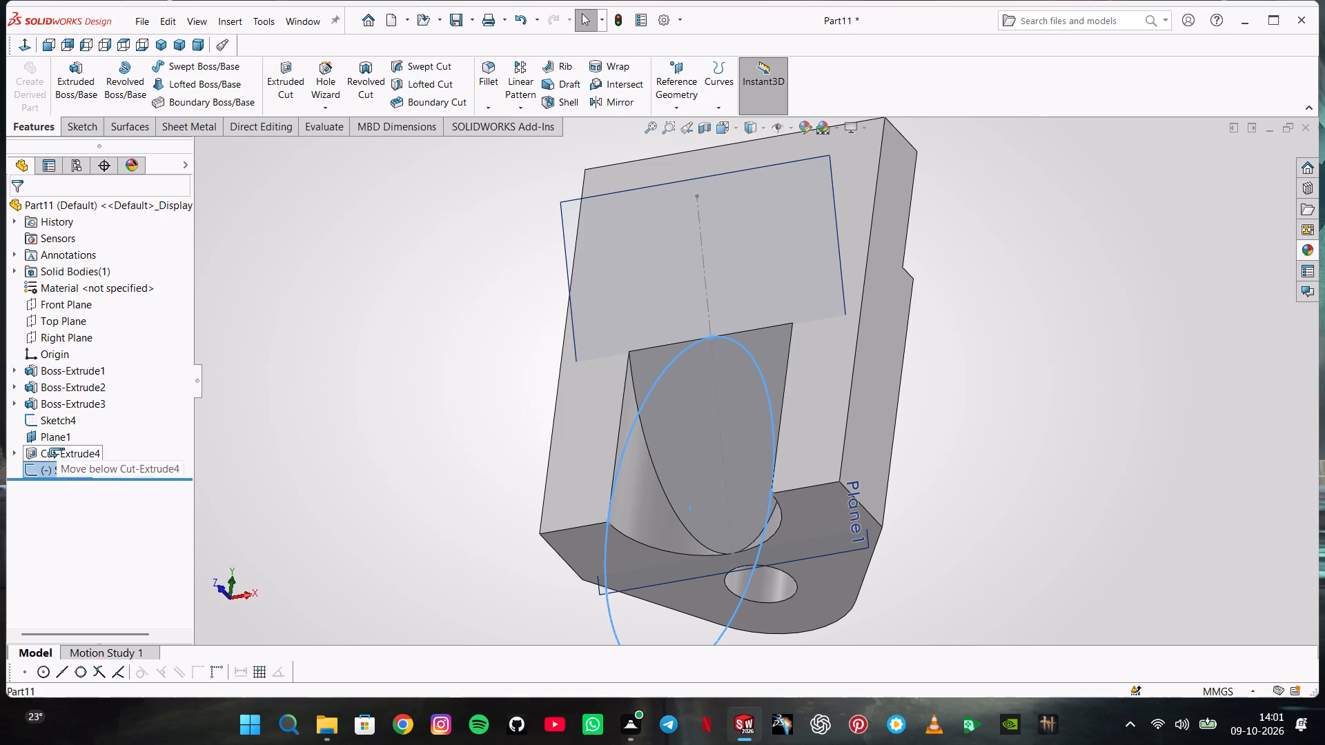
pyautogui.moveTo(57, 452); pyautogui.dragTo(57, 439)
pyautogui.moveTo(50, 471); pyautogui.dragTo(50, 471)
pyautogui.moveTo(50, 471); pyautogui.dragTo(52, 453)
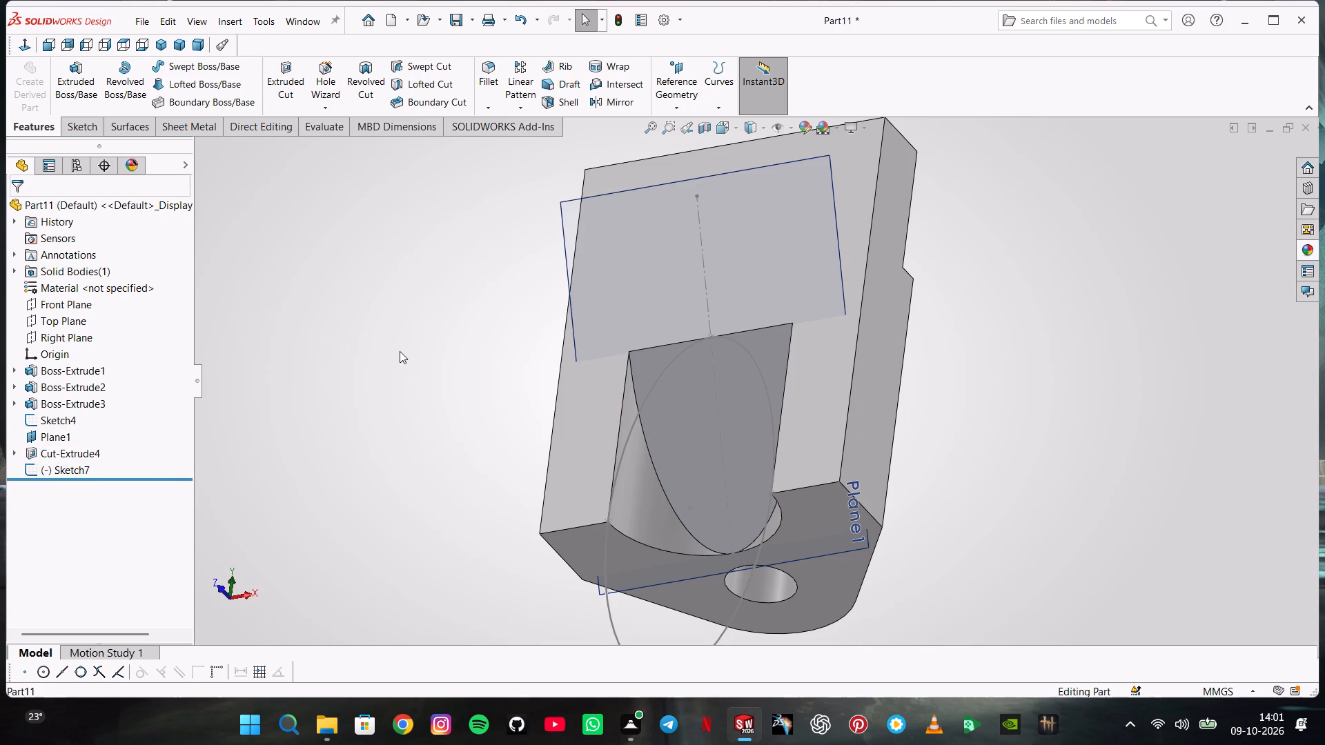
# Undo the ellipse sketch and the circular cut back to the 48 mm circle's sketch, and exit that sketch.
pyautogui.hotkey('ctrl', 'z')
pyautogui.hotkey('ctrl', 'z')
pyautogui.hotkey('ctrl', 'z')
pyautogui.hotkey('ctrl', 'z')
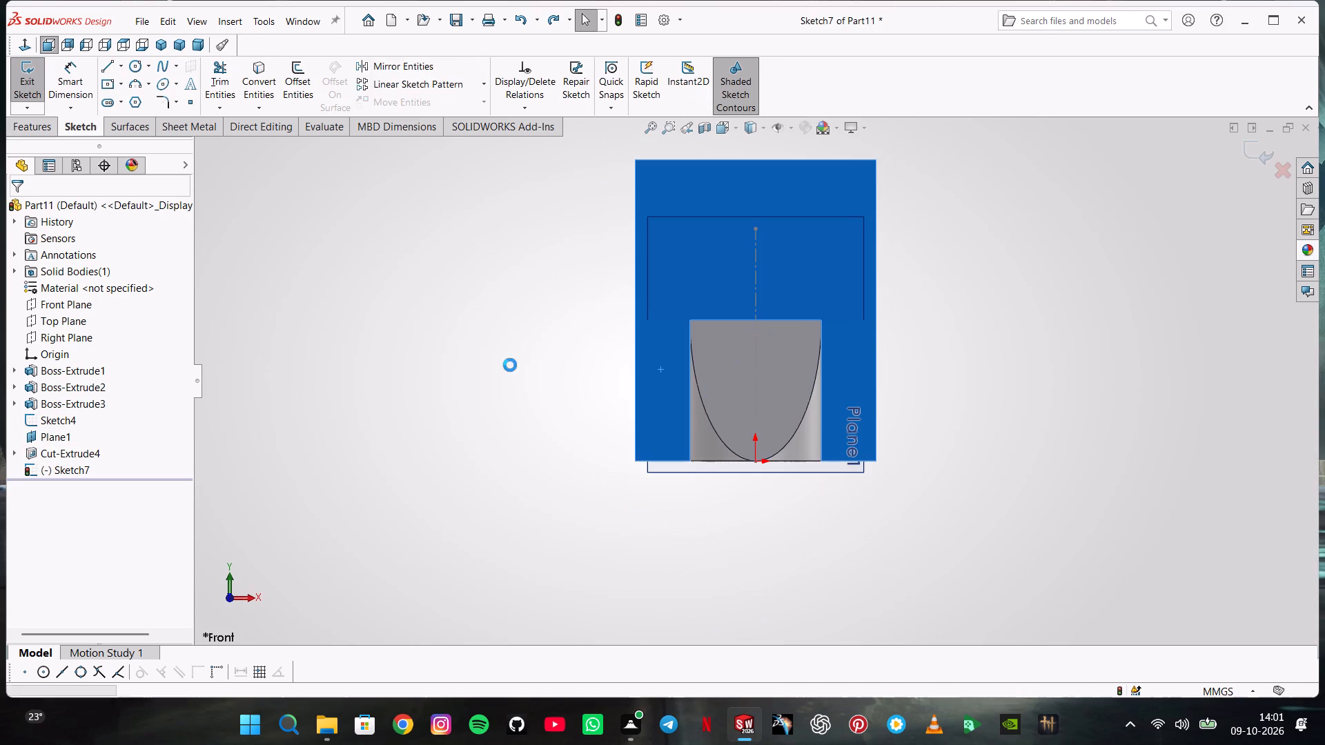
pyautogui.hotkey('ctrl', 'z')
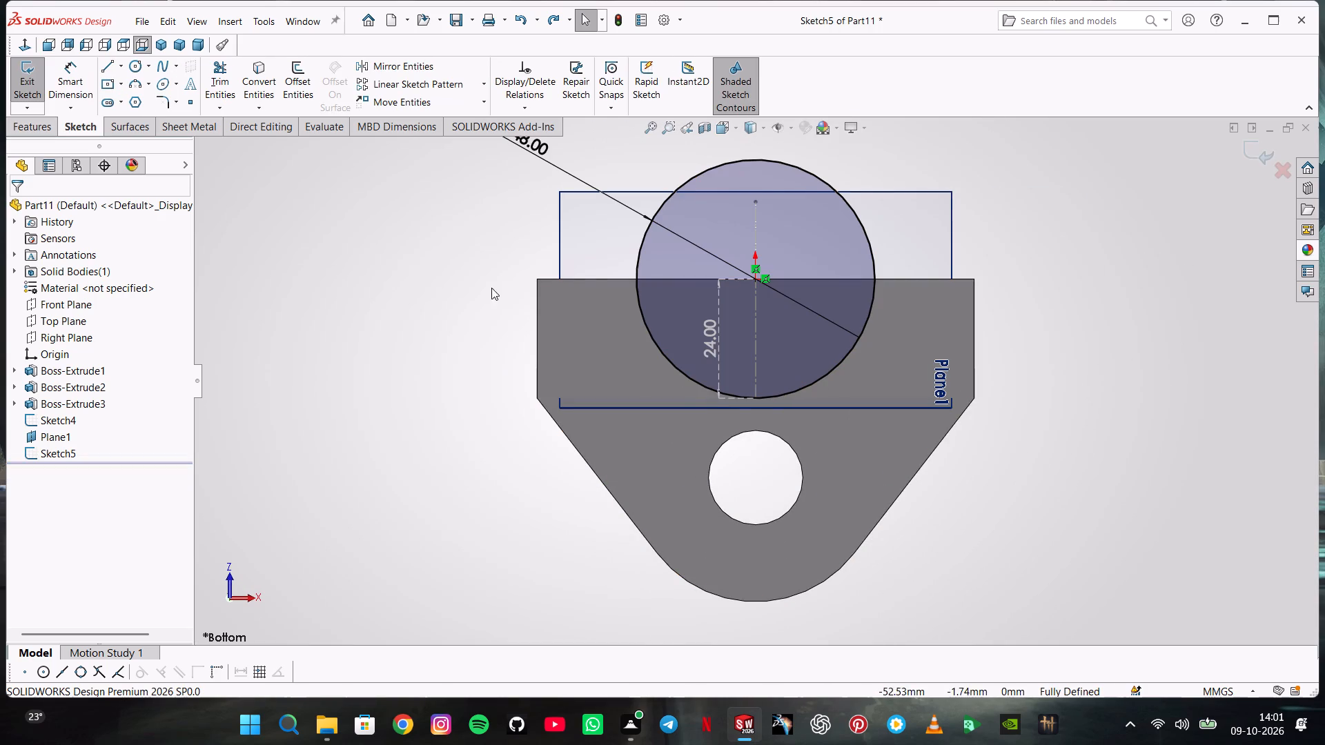
pyautogui.click(455, 264)
pyautogui.moveTo(461, 261); pyautogui.dragTo(438, 337, button='middle')
pyautogui.scroll(1, 462, 334)
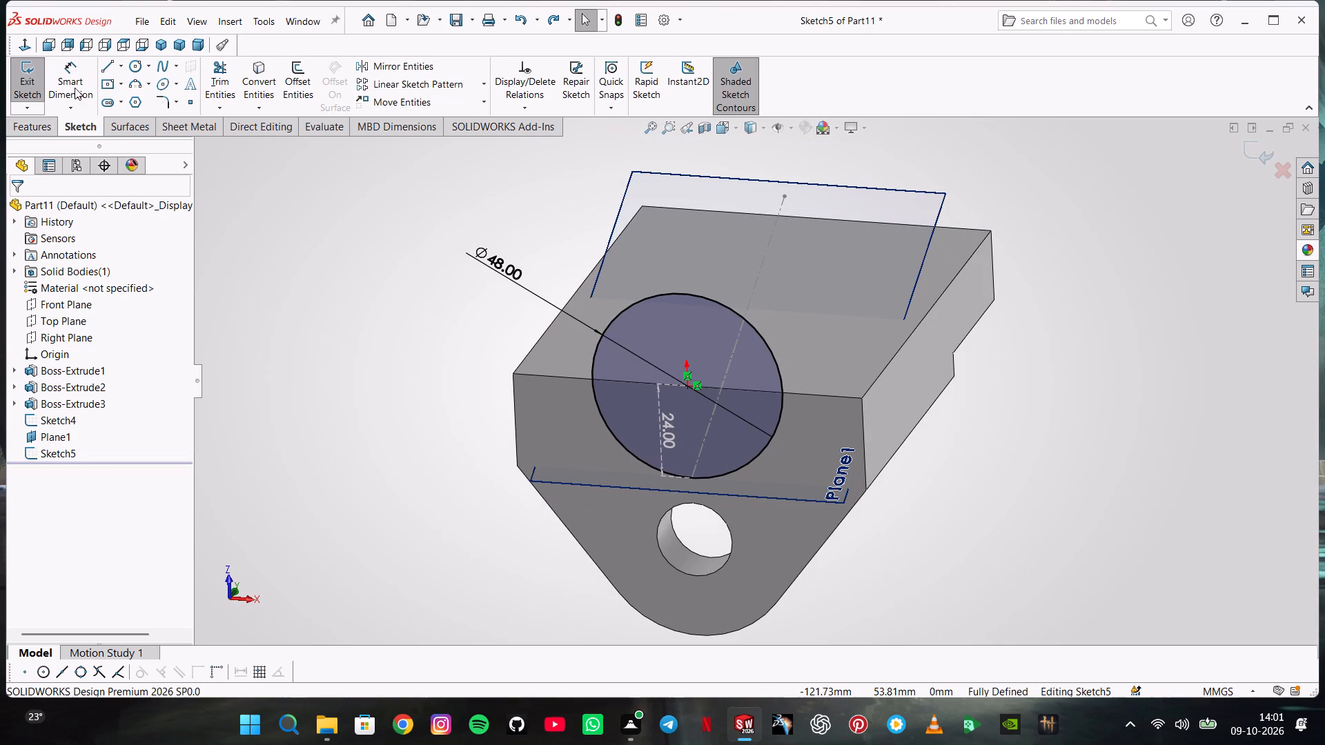
pyautogui.click(36, 76)
# Sketch an ellipse on the plate's uncut front face, centred on the origin, with semi-axes of about 21.3 mm across and 52.2 mm upward.
pyautogui.click(562, 321)
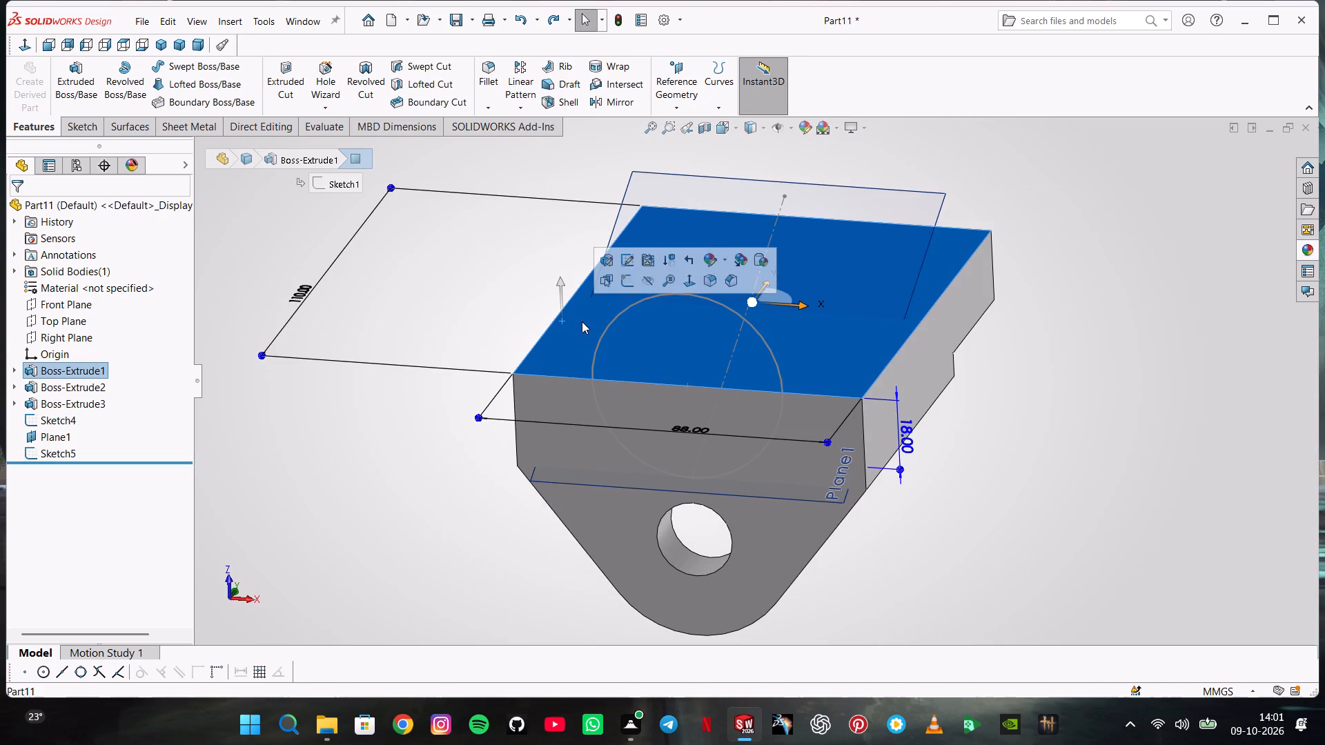
pyautogui.click(620, 281)
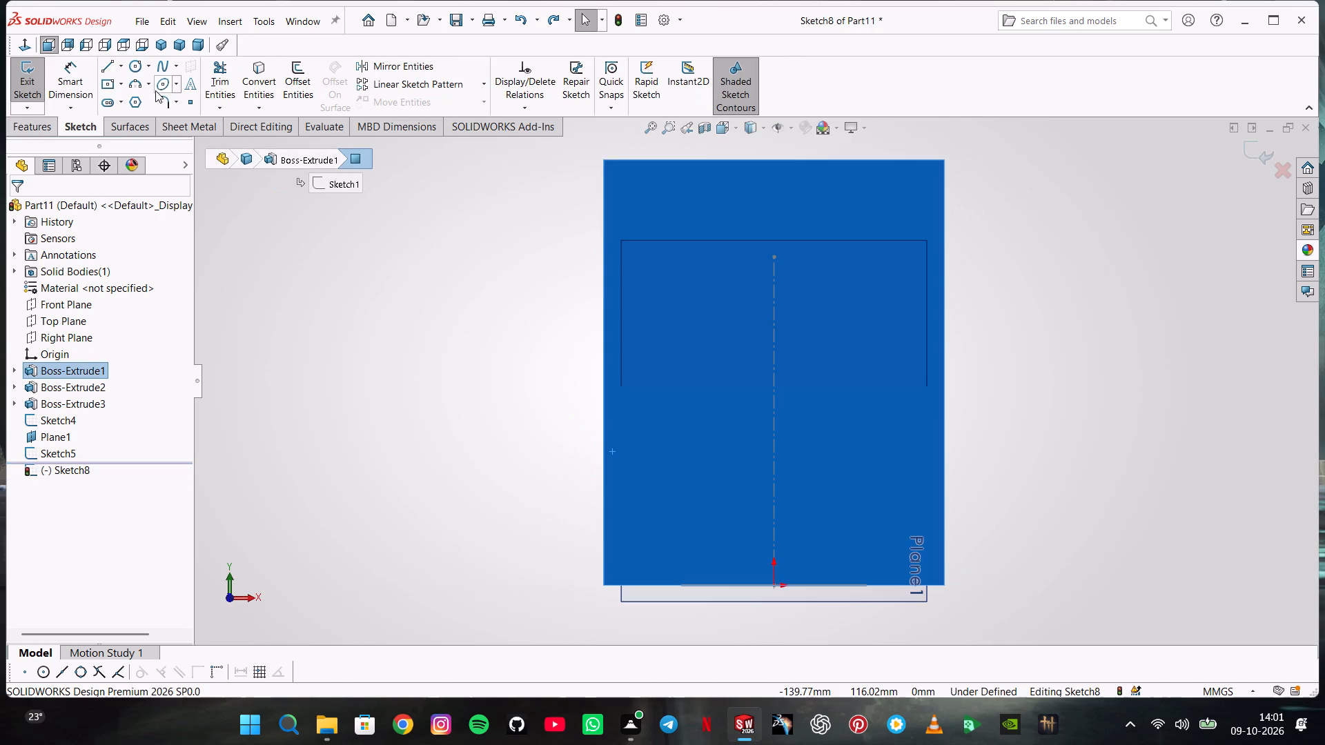
pyautogui.click(155, 90)
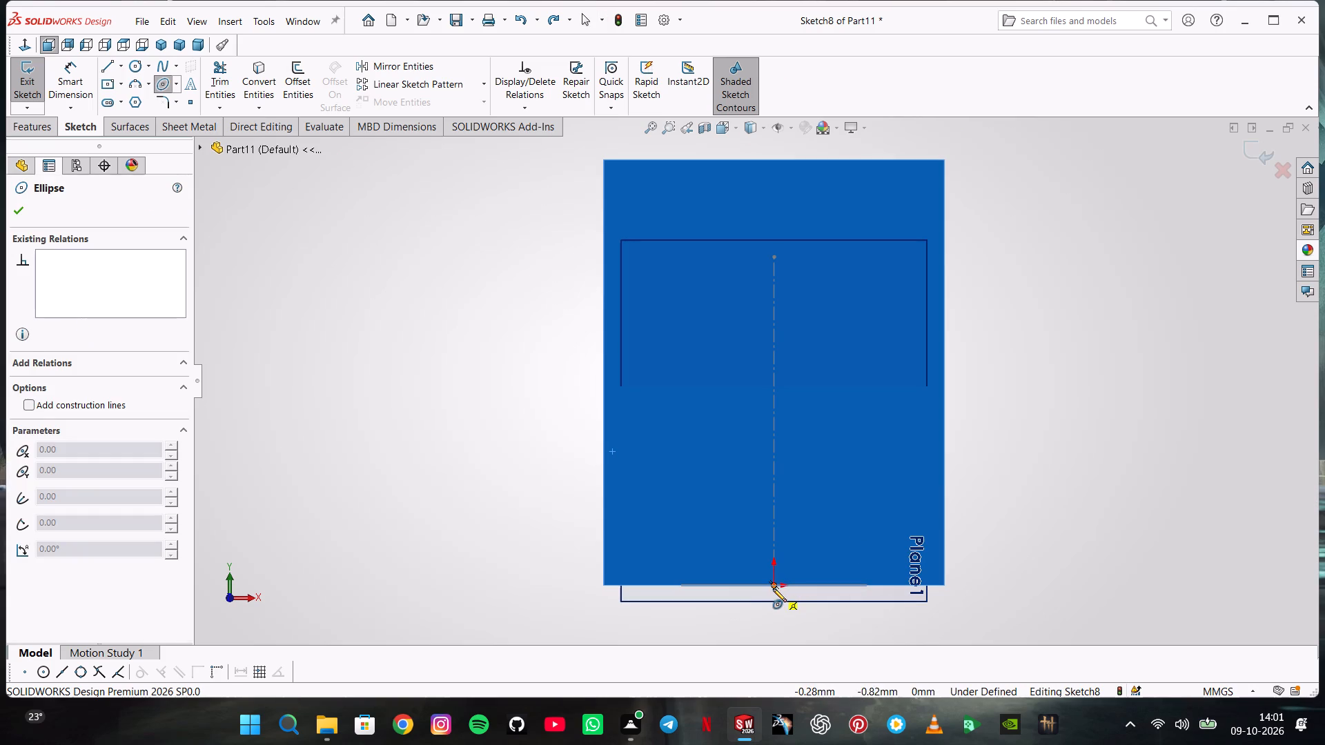
pyautogui.click(773, 588)
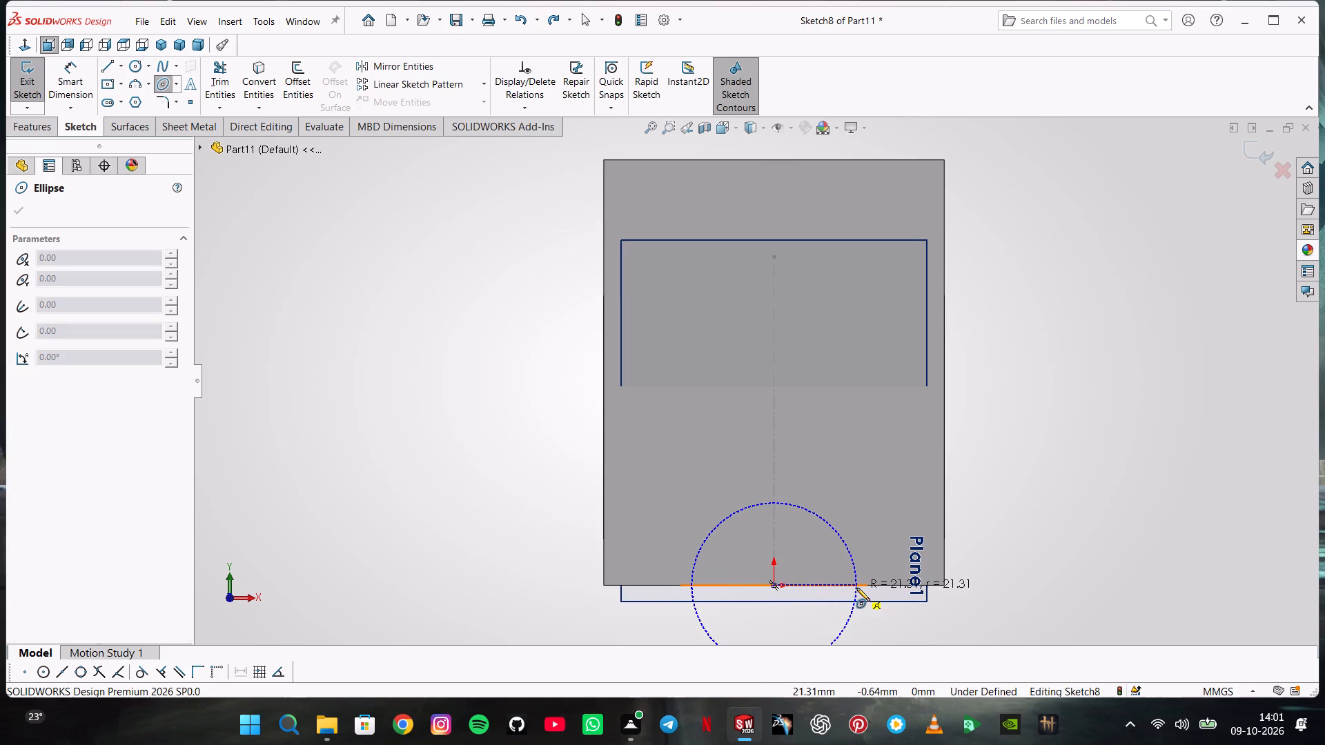
pyautogui.click(856, 588)
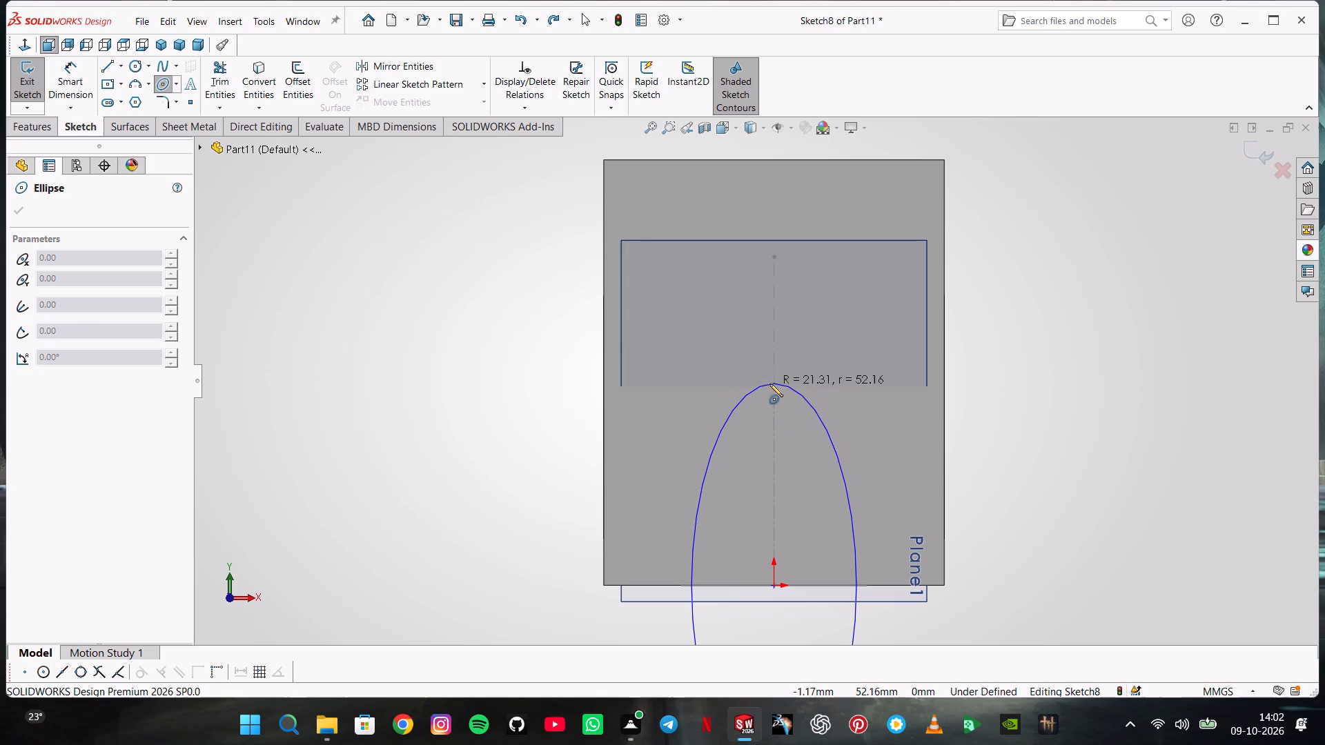
pyautogui.click(769, 384)
# Dimension the ellipse's short semi-axis from its side vertex to the centre and set it to 24 mm.
pyautogui.moveTo(809, 528); pyautogui.dragTo(737, 377, button='middle')
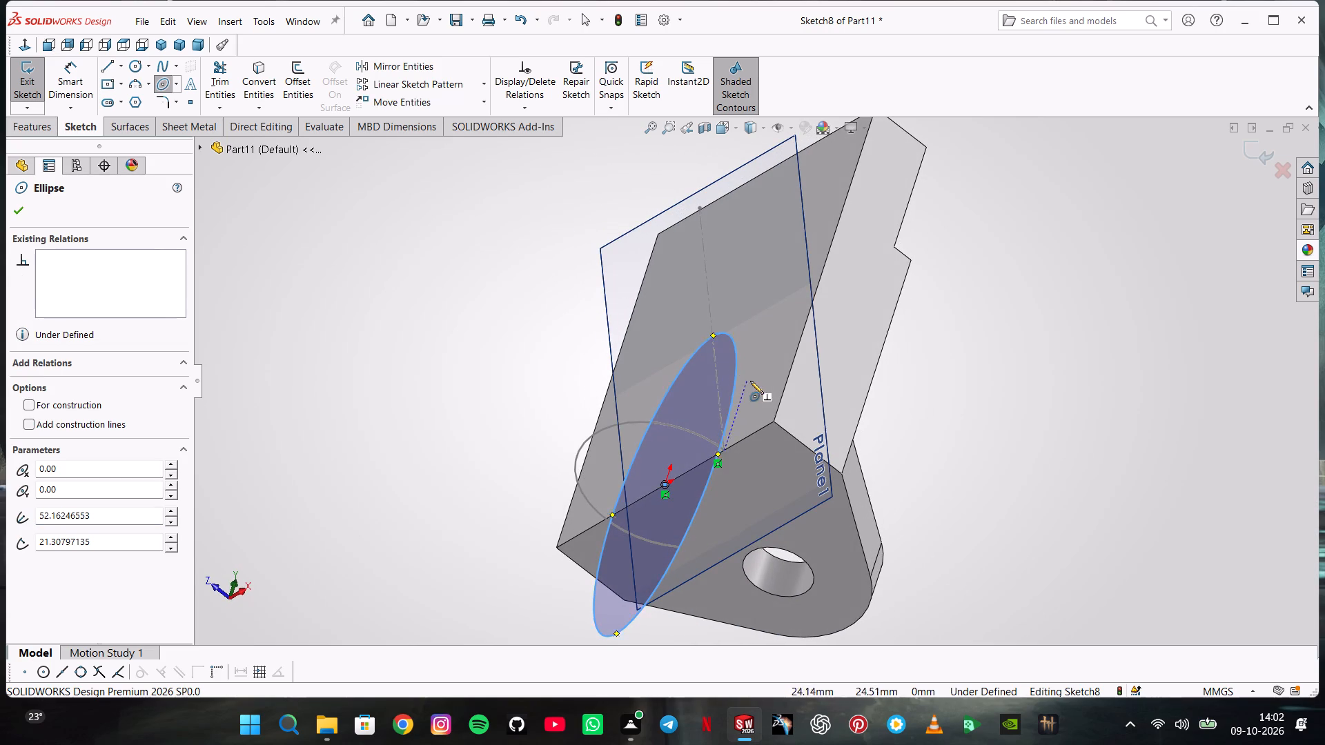
pyautogui.click(72, 87)
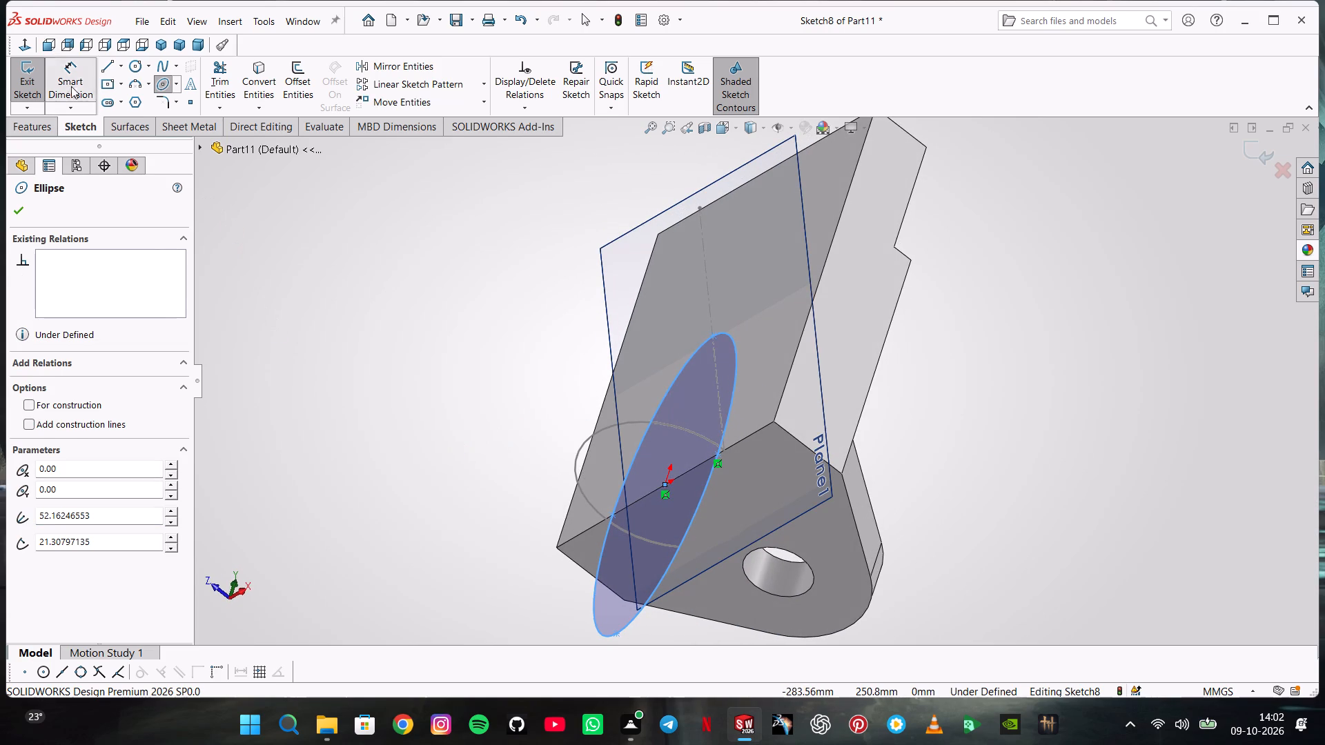
pyautogui.moveTo(444, 271); pyautogui.dragTo(566, 355, button='middle')
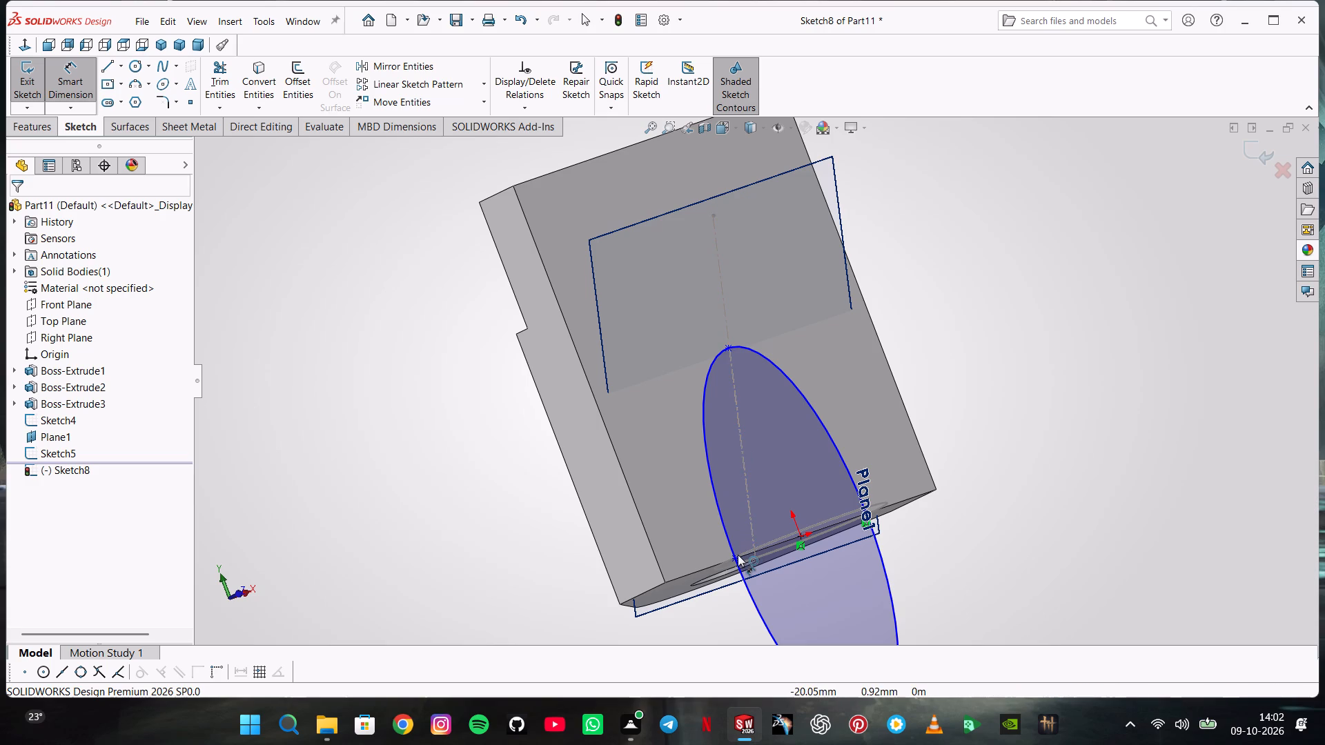
pyautogui.click(737, 555)
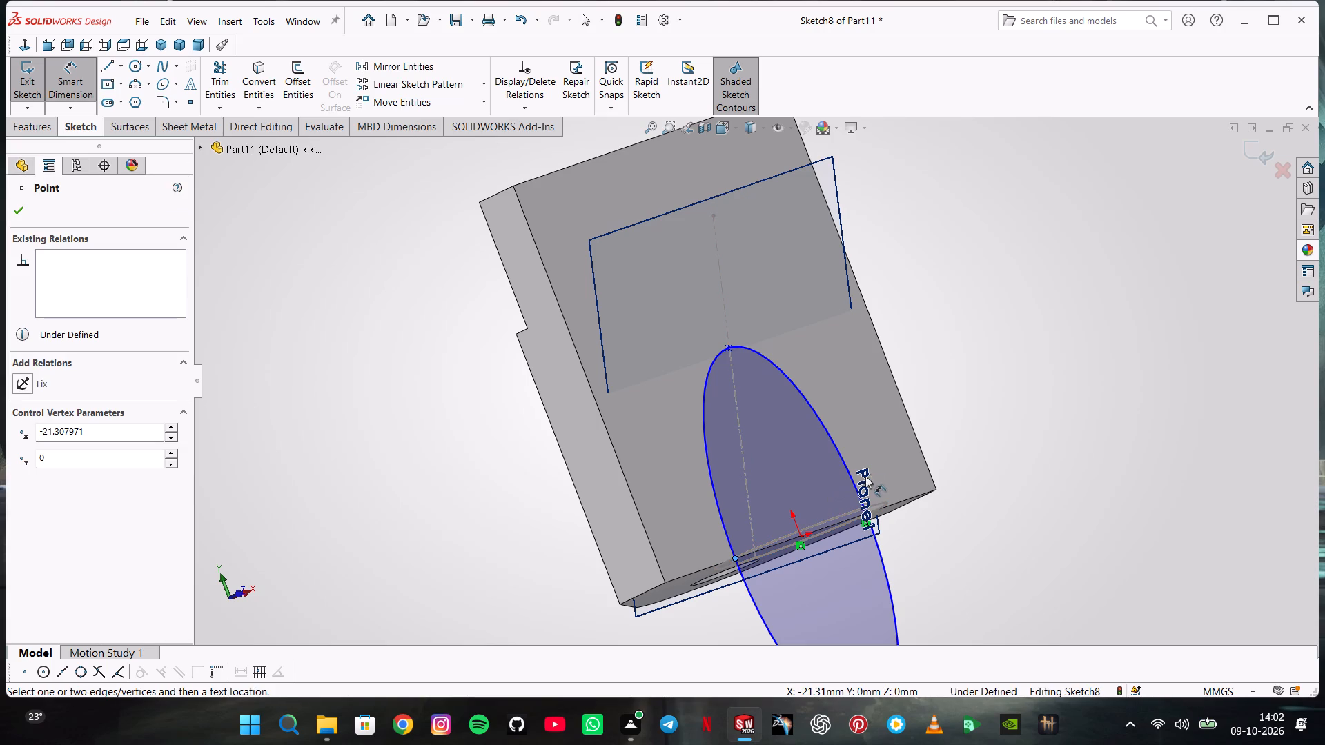
pyautogui.click(856, 483)
pyautogui.click(799, 479)
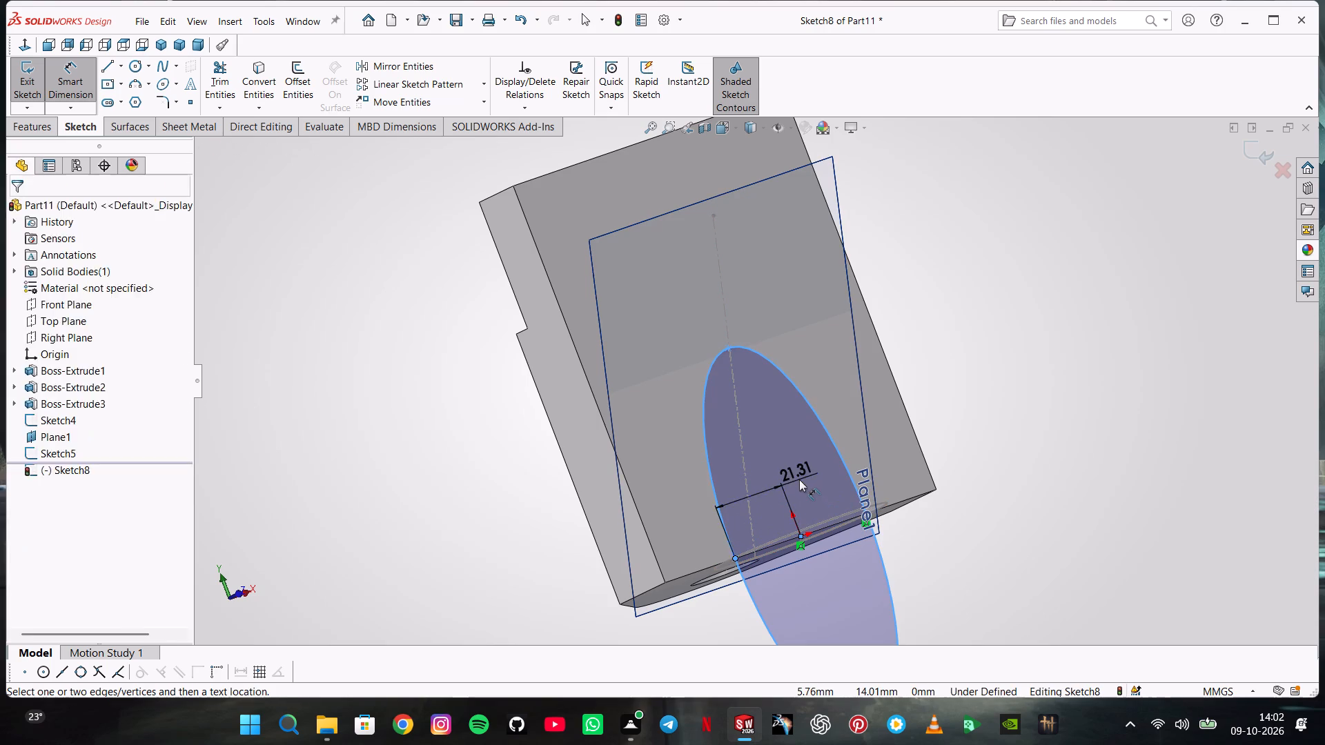
pyautogui.moveTo(809, 473); pyautogui.dragTo(756, 492, button='middle')
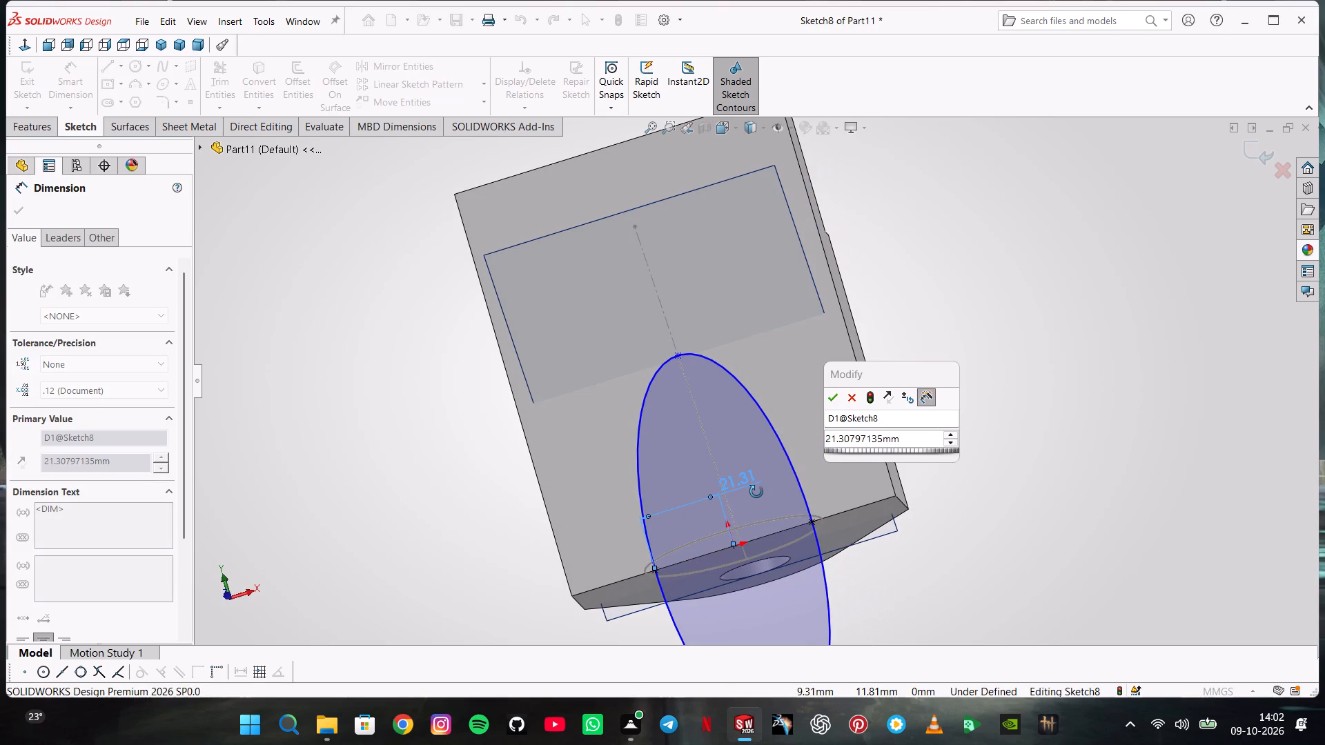
pyautogui.moveTo(756, 492); pyautogui.dragTo(766, 488, button='middle')
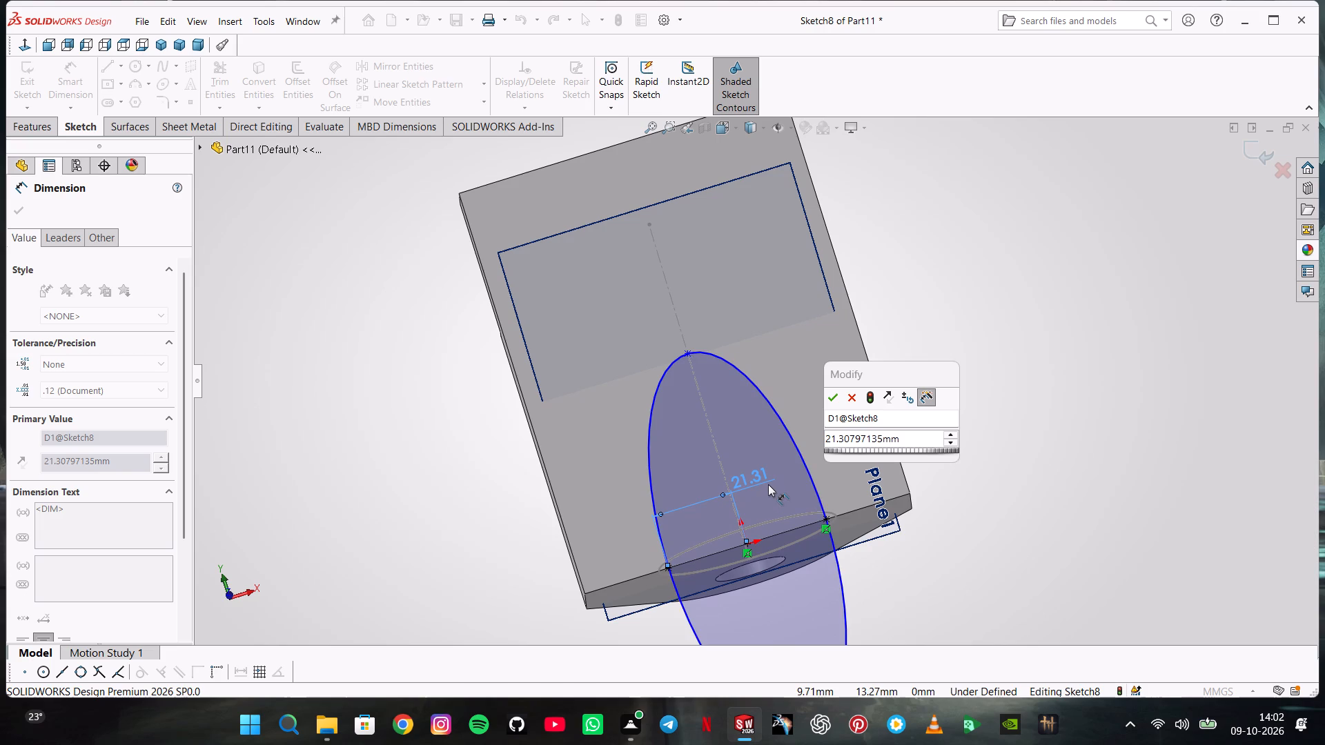
pyautogui.write('324')
pyautogui.doubleClick(916, 435)
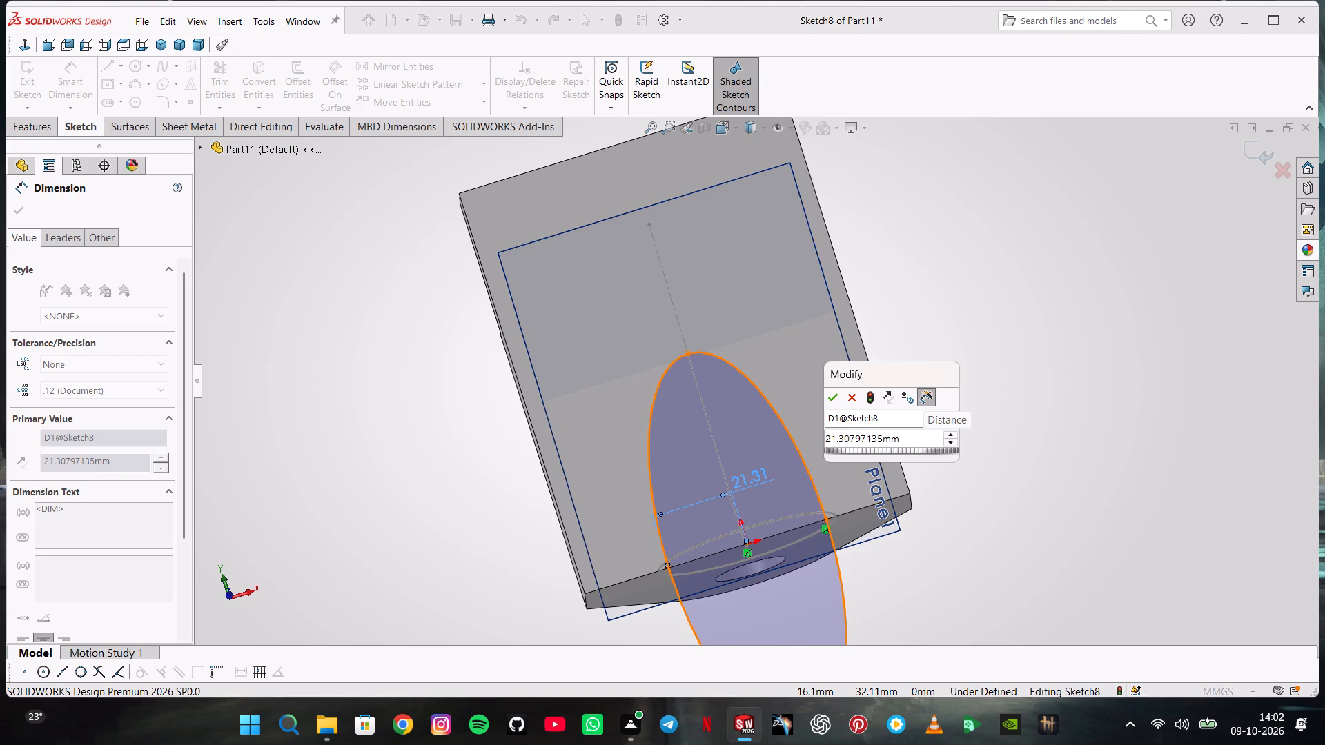
pyautogui.write('24')
pyautogui.press('Return')
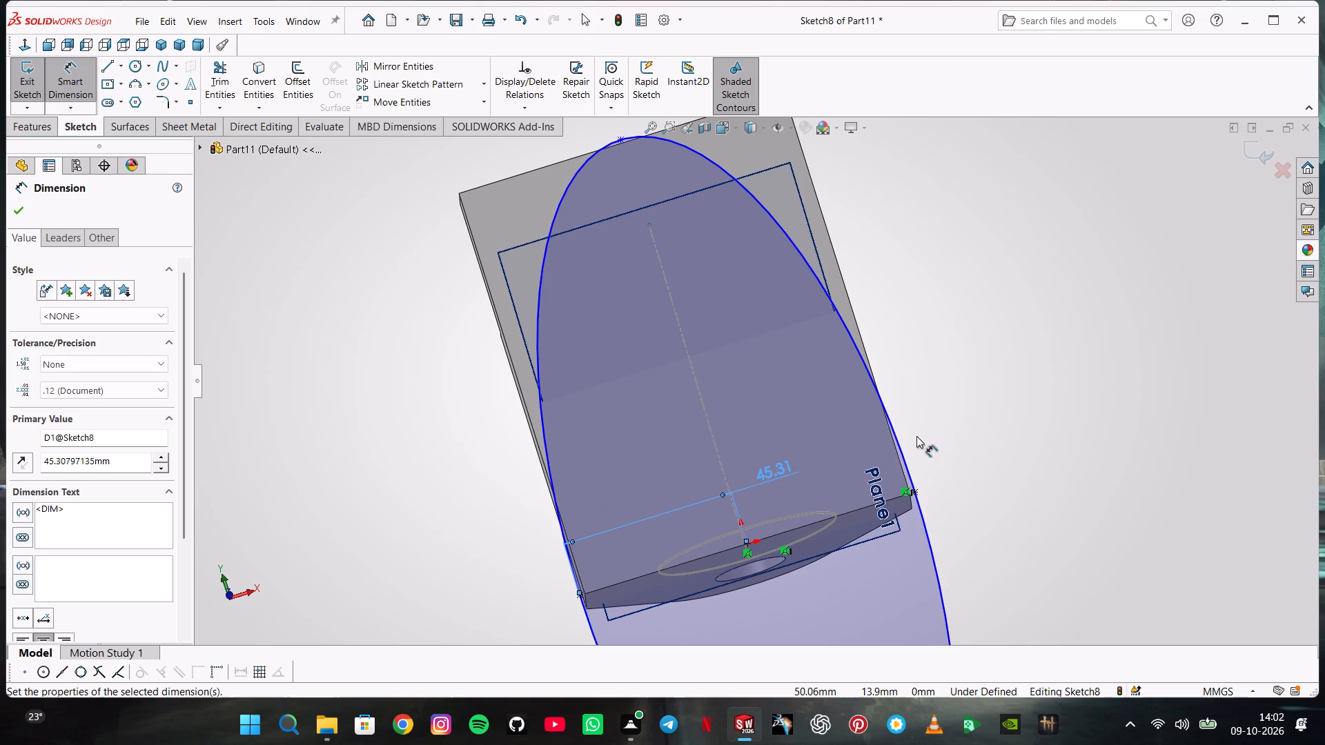
pyautogui.doubleClick(762, 473)
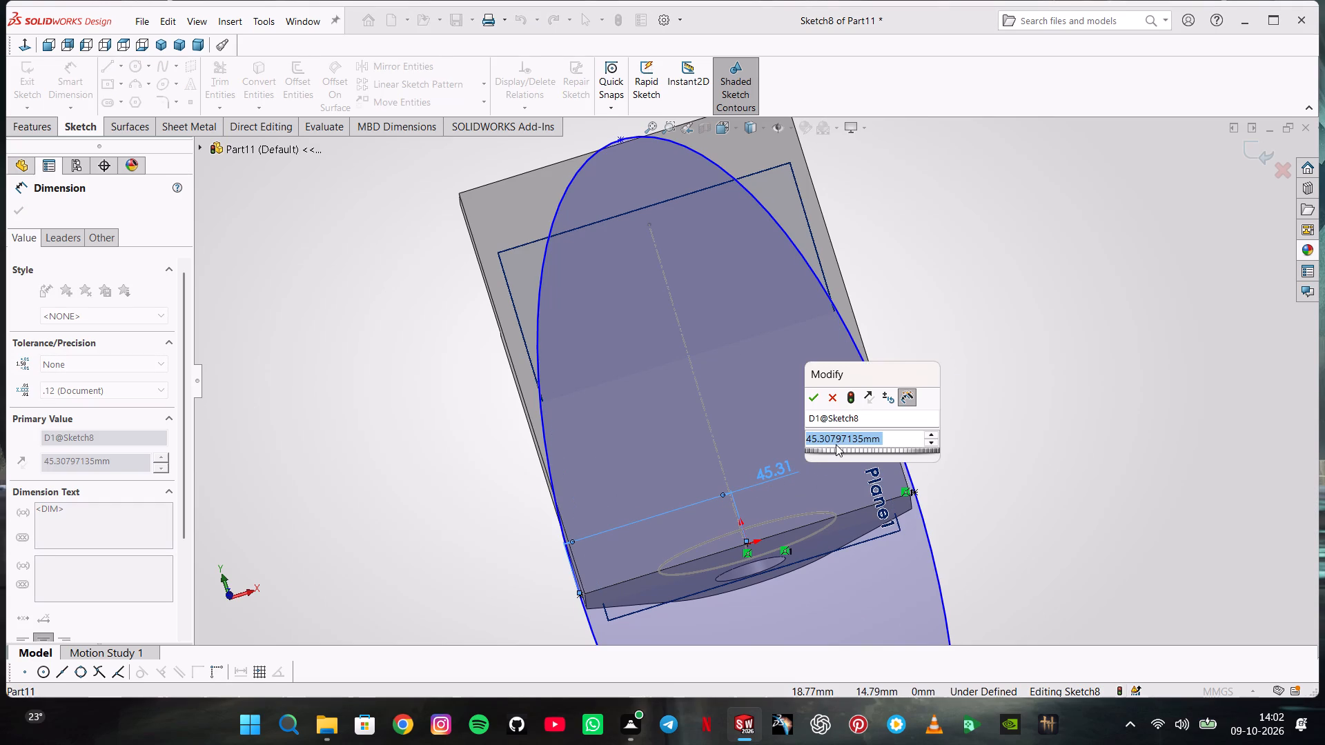
pyautogui.write('24')
pyautogui.press('Return')
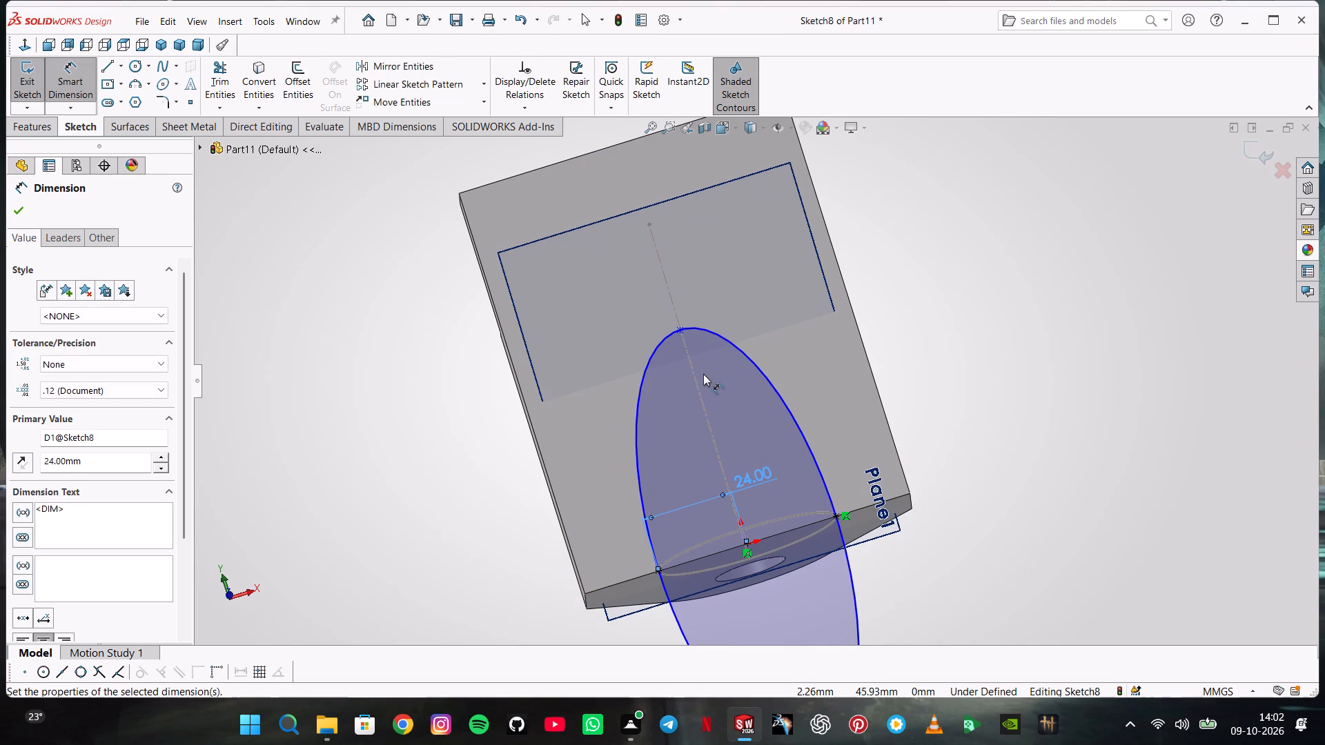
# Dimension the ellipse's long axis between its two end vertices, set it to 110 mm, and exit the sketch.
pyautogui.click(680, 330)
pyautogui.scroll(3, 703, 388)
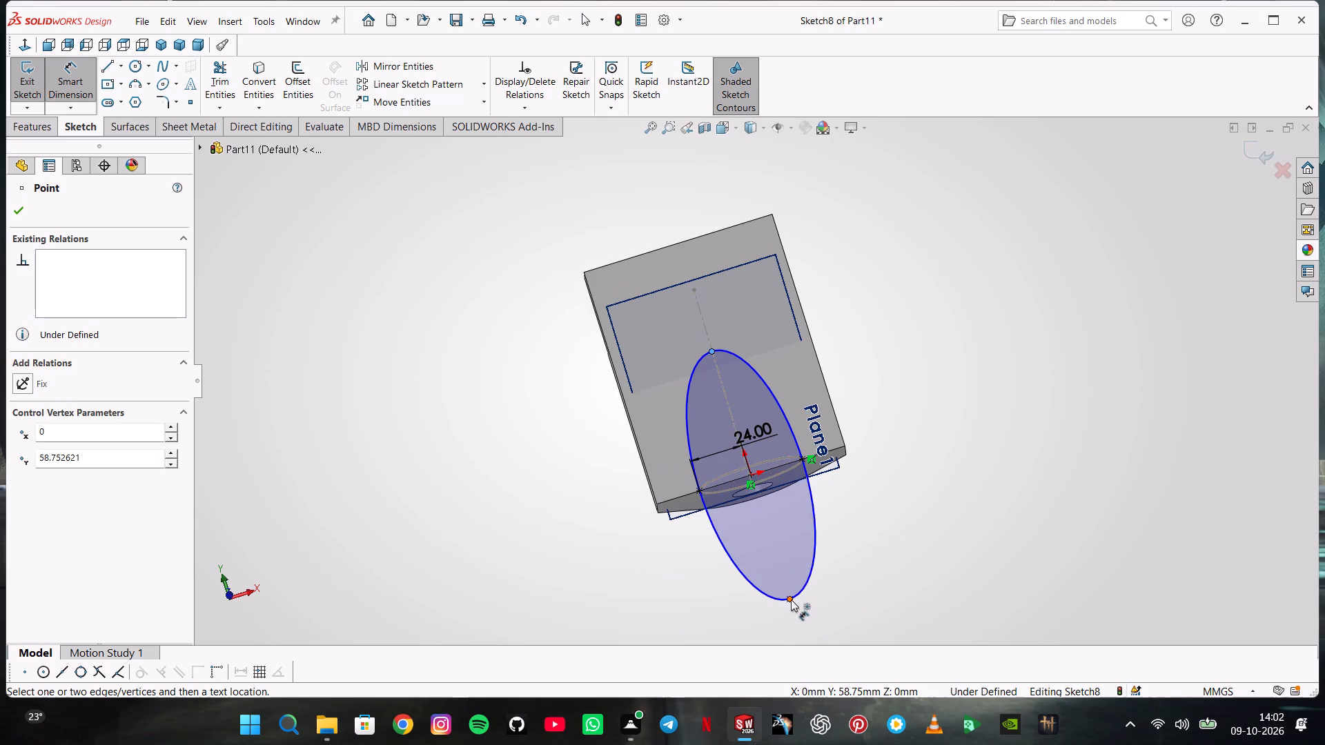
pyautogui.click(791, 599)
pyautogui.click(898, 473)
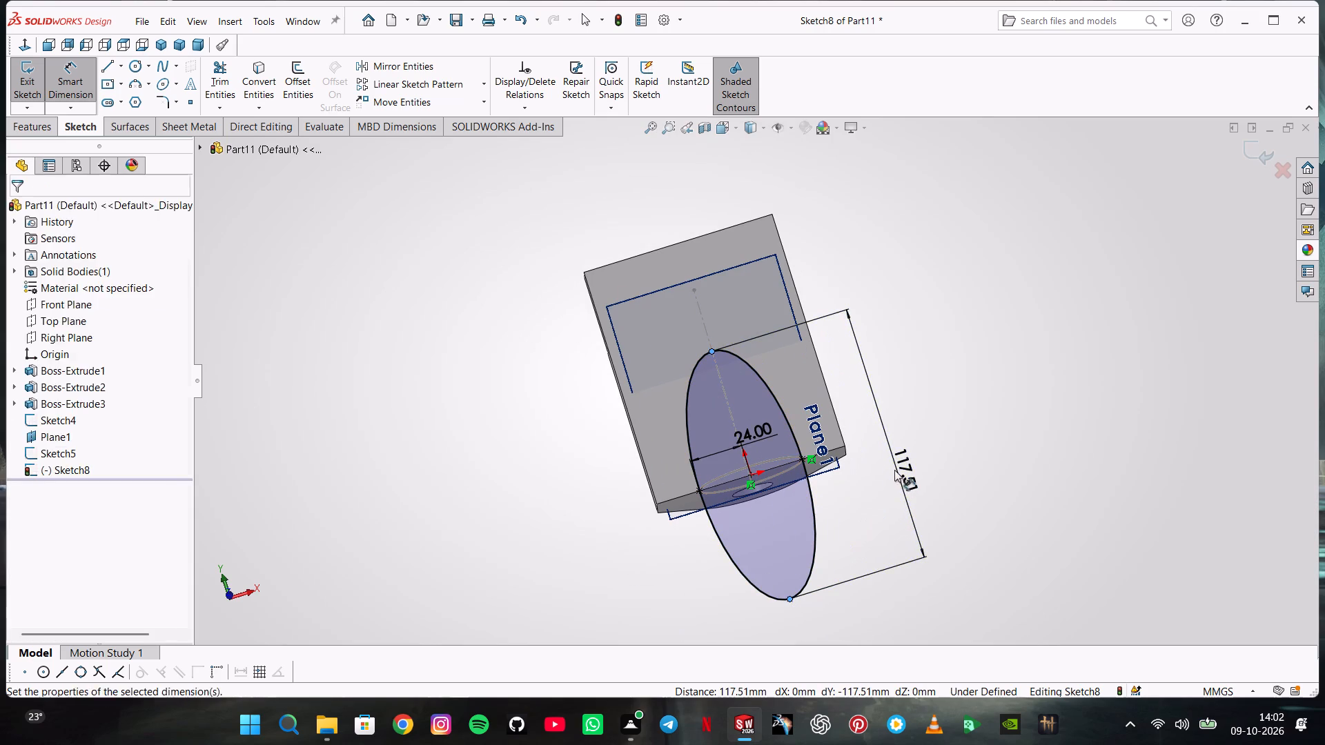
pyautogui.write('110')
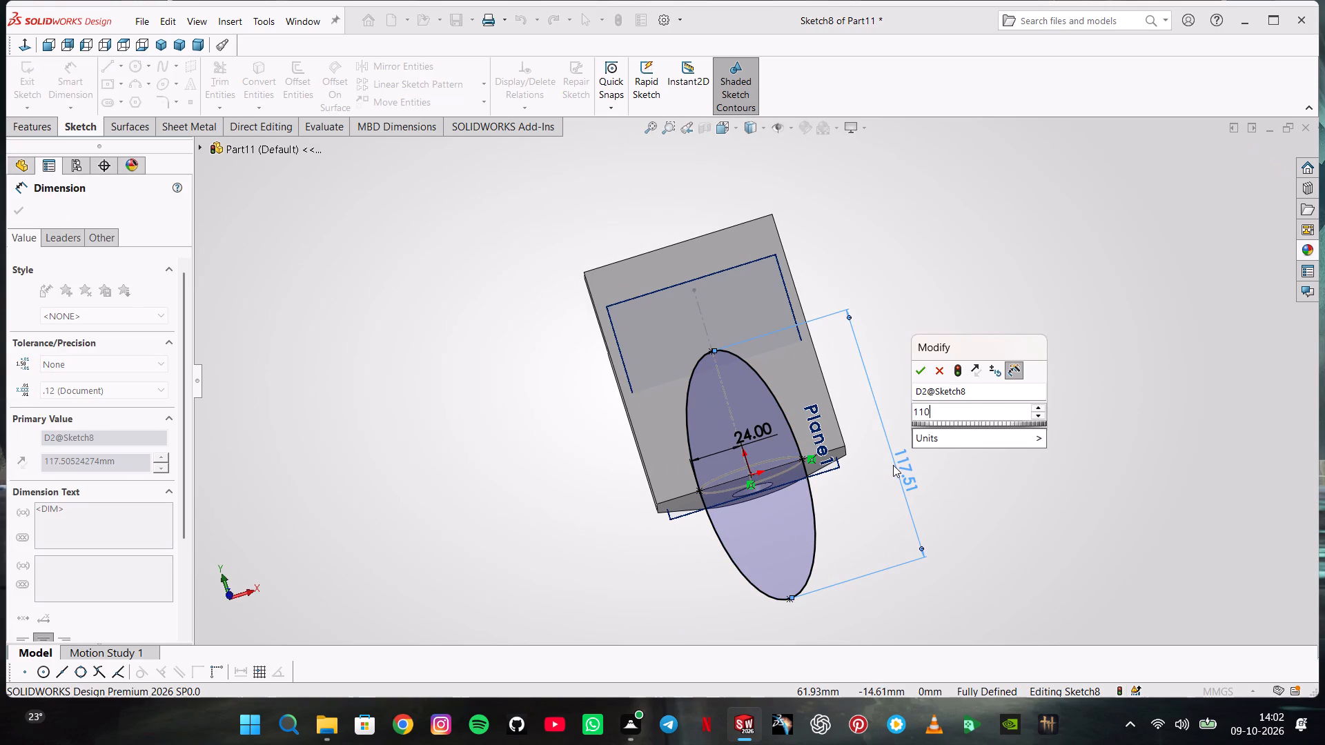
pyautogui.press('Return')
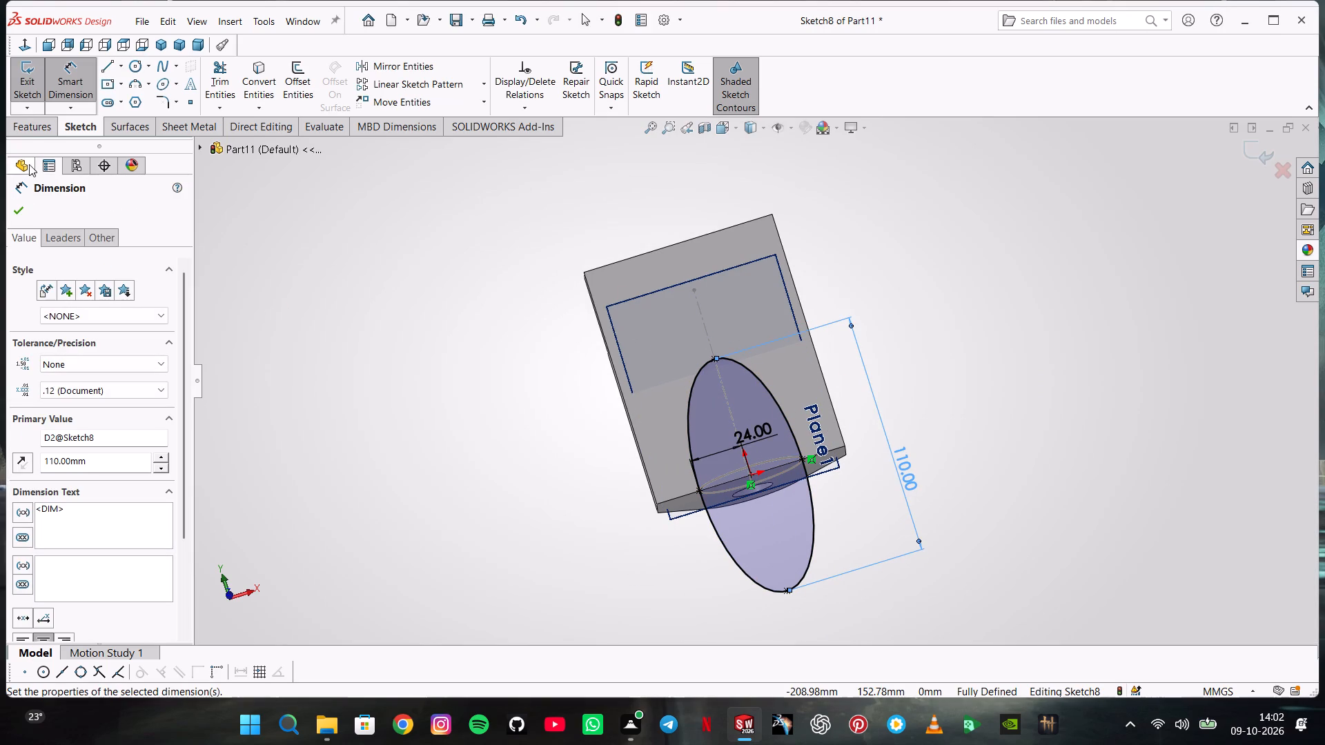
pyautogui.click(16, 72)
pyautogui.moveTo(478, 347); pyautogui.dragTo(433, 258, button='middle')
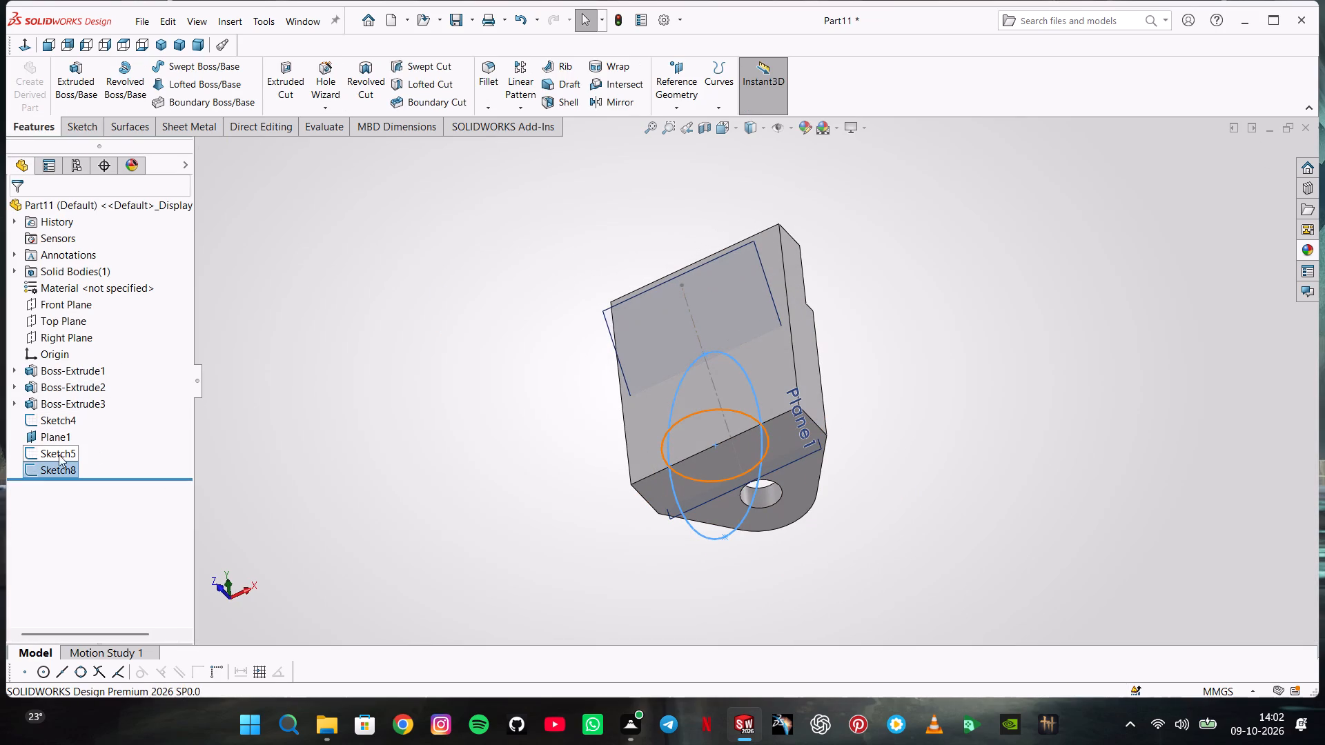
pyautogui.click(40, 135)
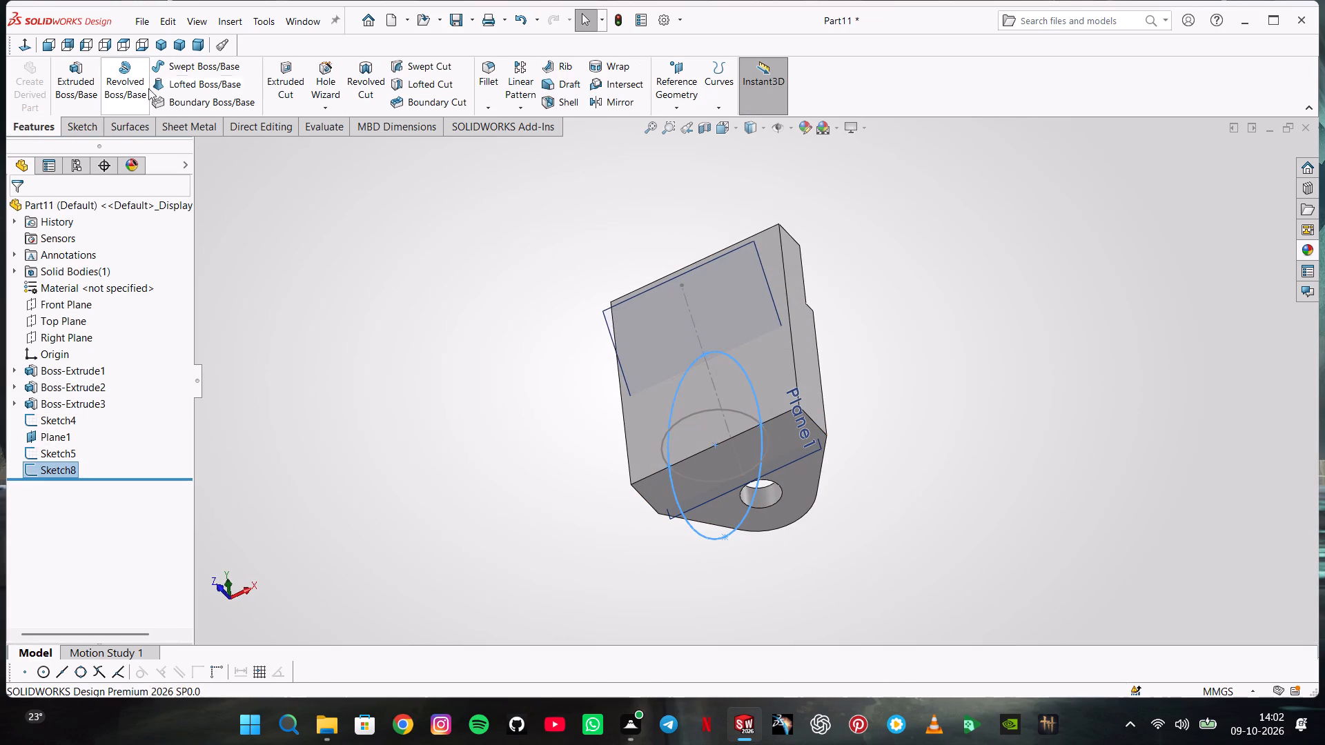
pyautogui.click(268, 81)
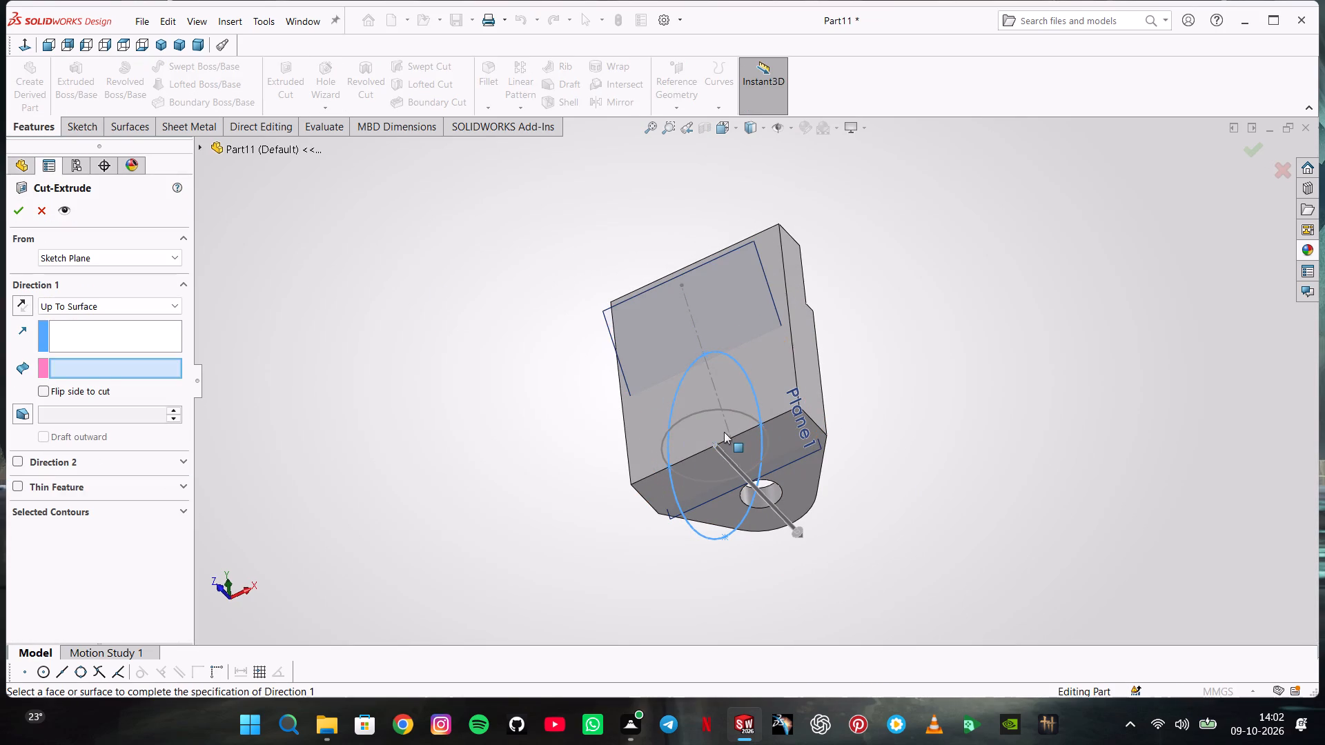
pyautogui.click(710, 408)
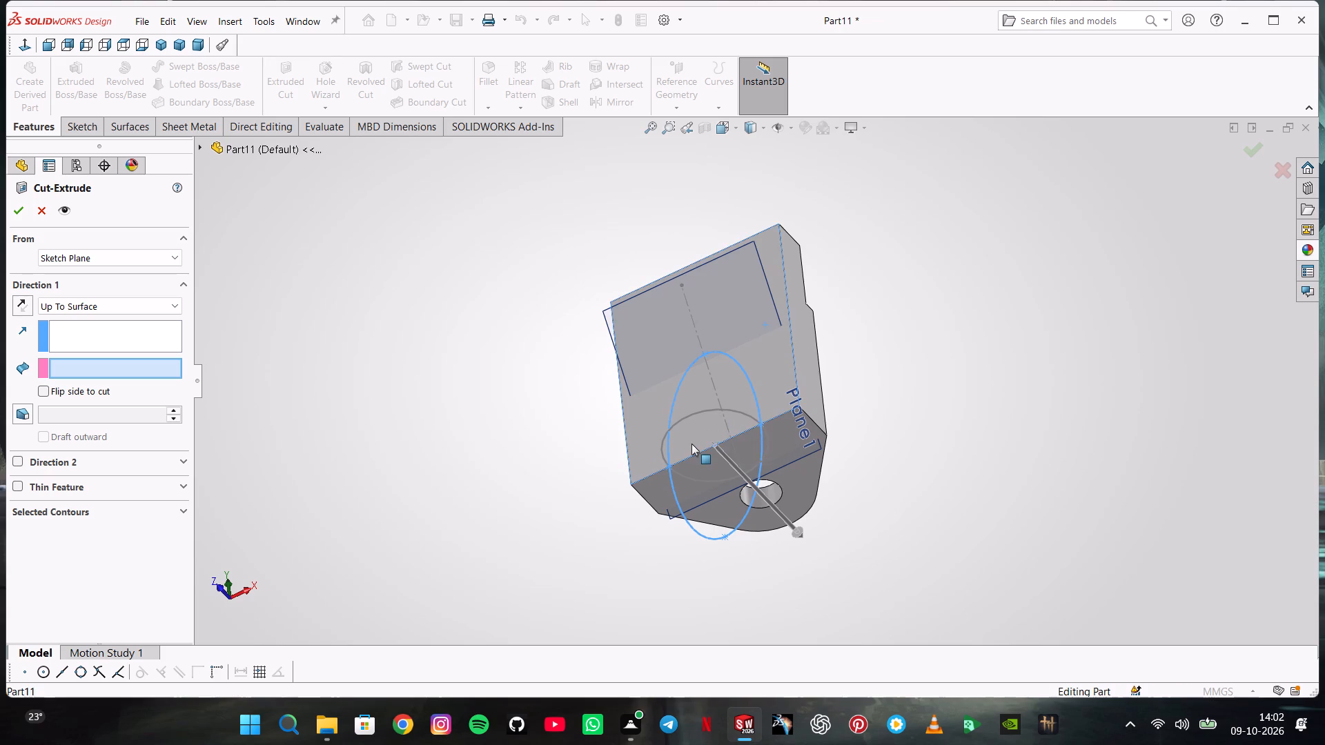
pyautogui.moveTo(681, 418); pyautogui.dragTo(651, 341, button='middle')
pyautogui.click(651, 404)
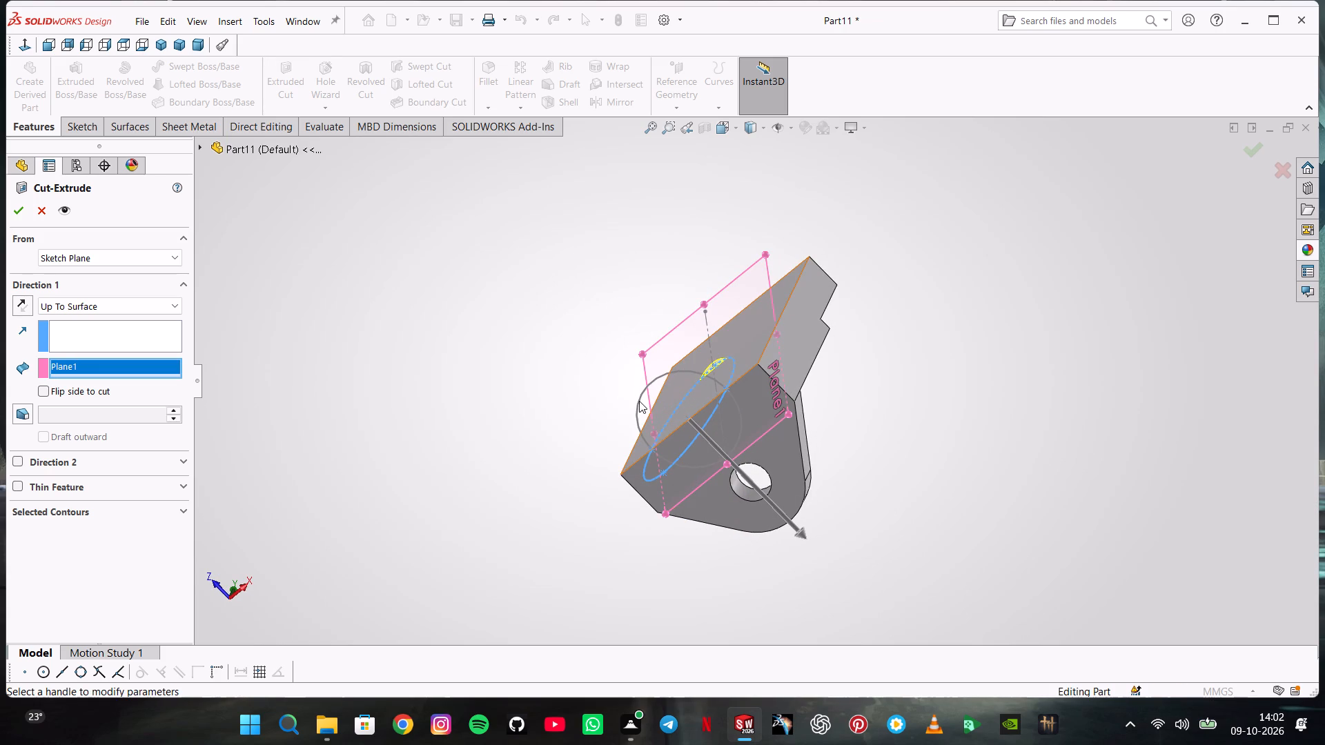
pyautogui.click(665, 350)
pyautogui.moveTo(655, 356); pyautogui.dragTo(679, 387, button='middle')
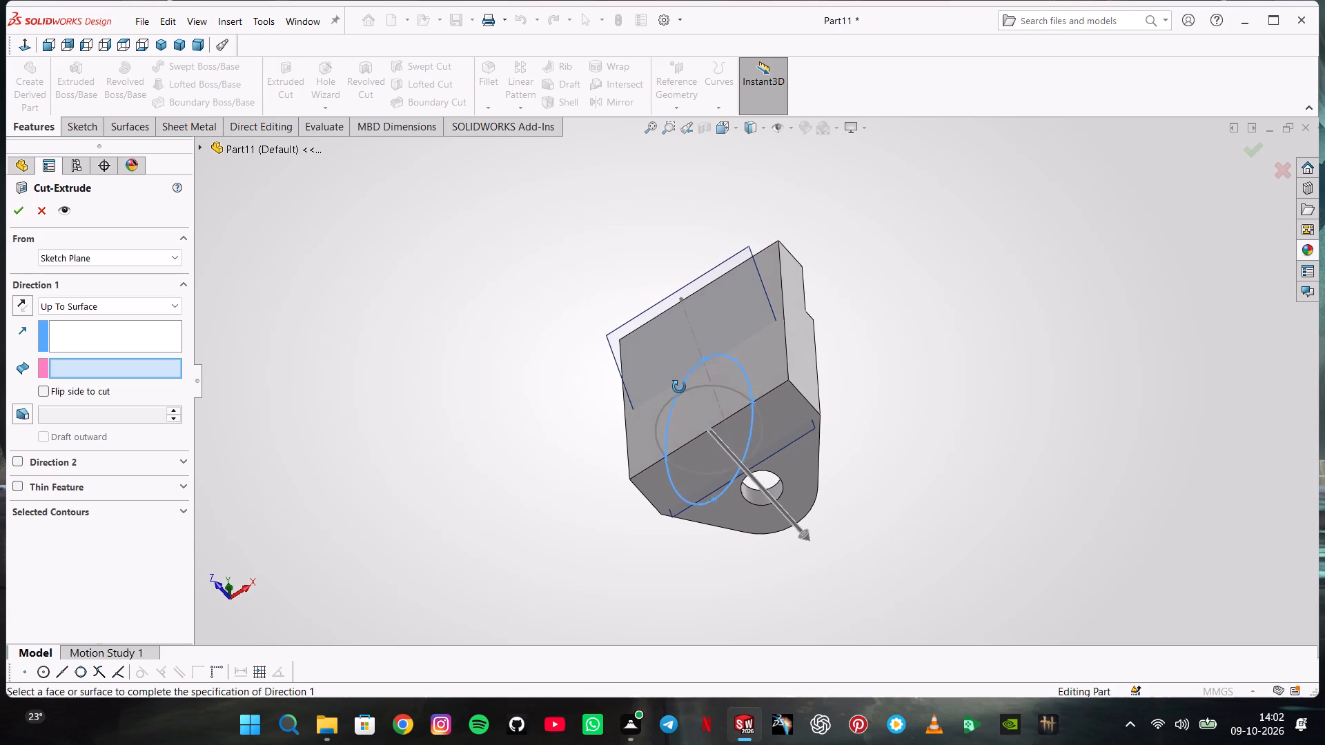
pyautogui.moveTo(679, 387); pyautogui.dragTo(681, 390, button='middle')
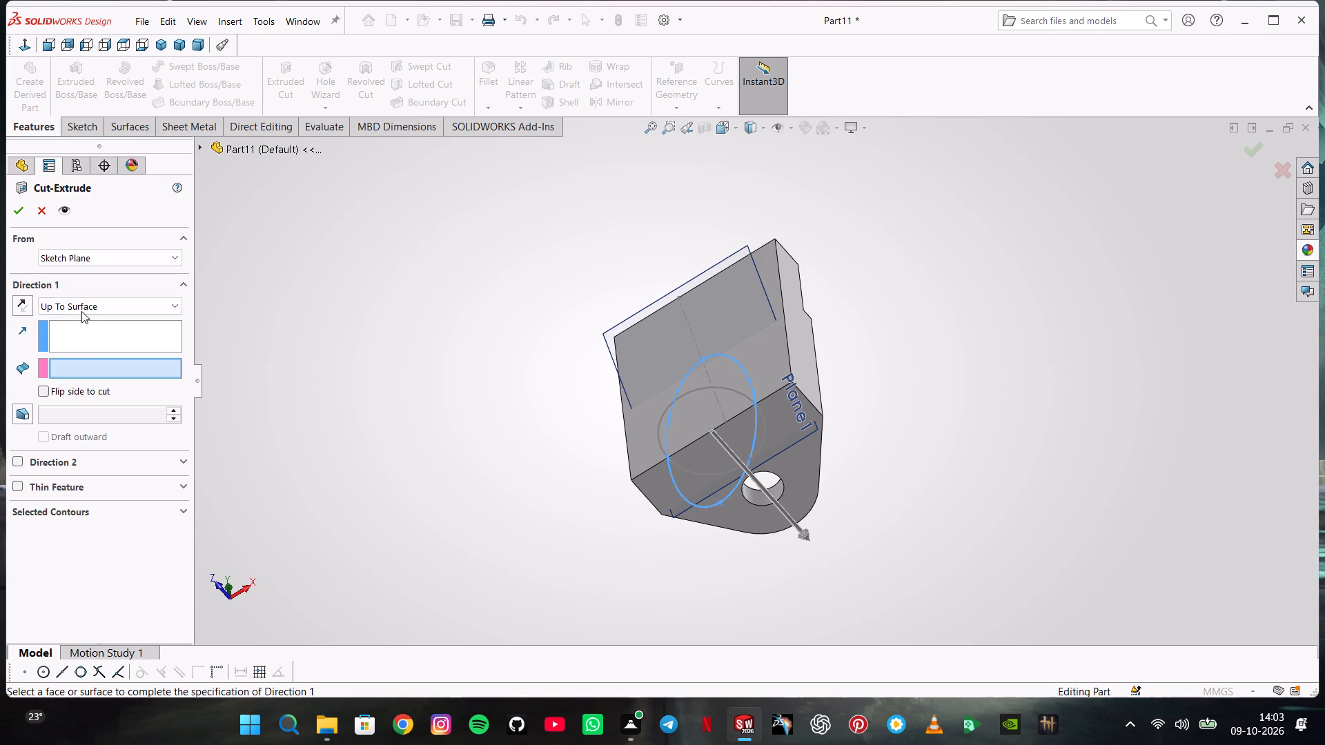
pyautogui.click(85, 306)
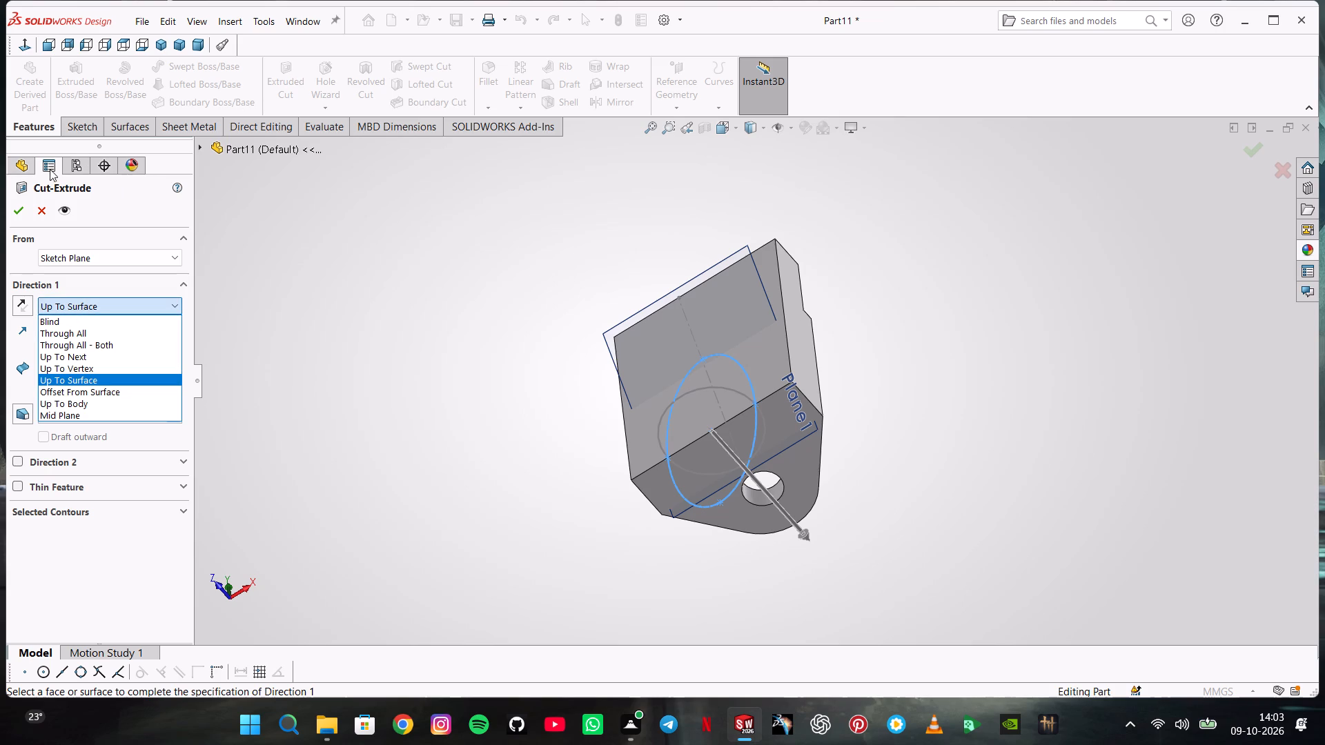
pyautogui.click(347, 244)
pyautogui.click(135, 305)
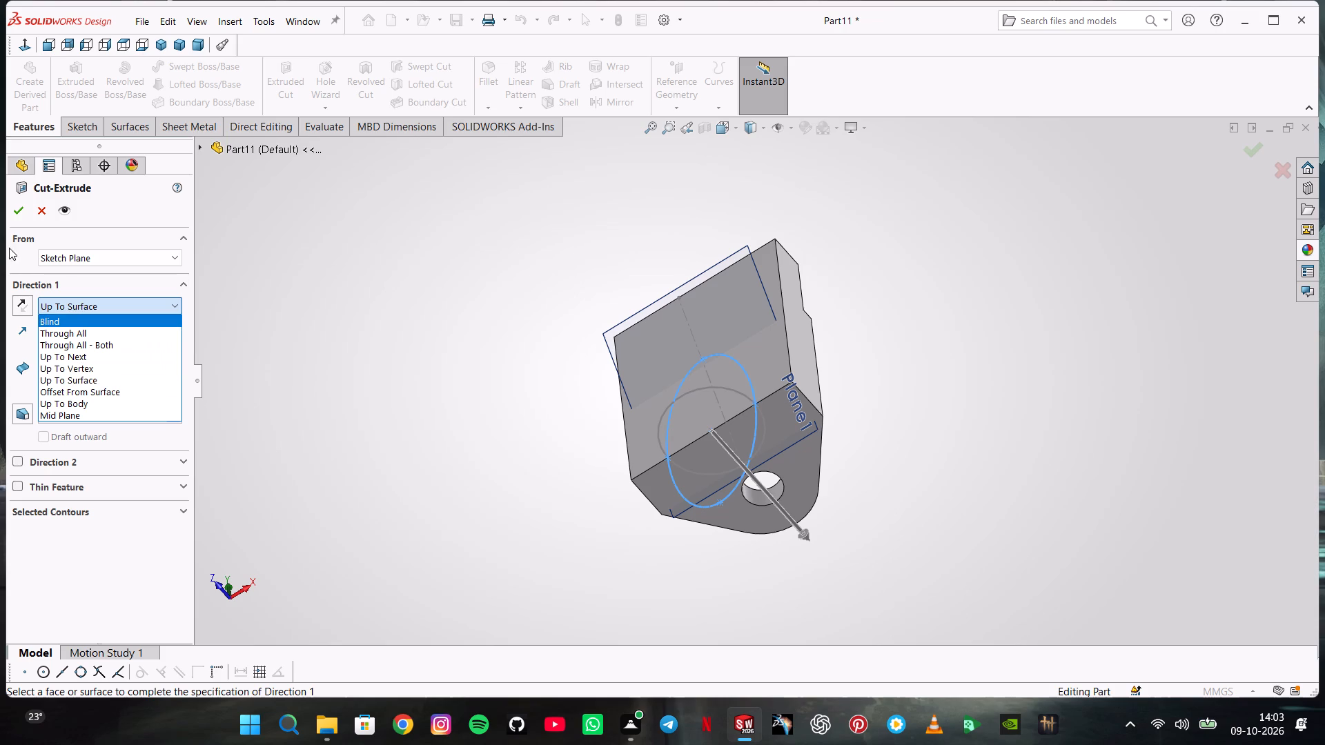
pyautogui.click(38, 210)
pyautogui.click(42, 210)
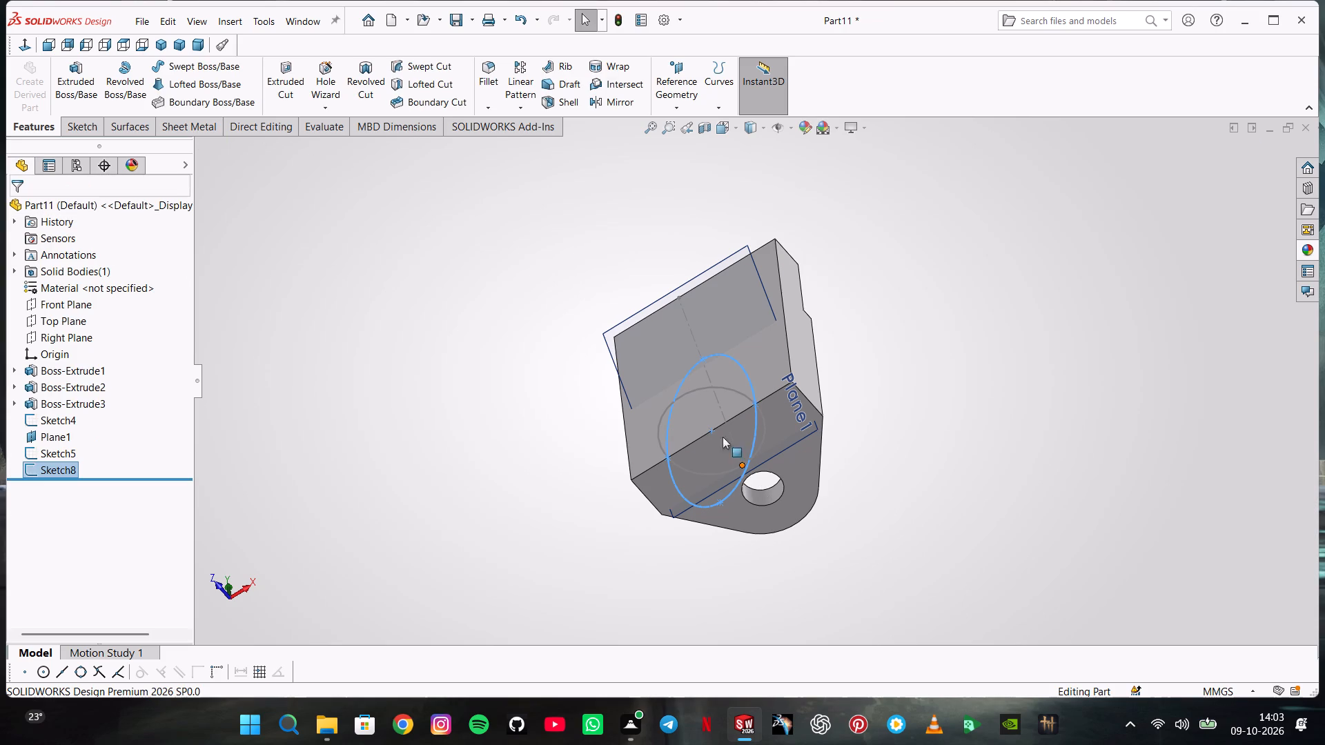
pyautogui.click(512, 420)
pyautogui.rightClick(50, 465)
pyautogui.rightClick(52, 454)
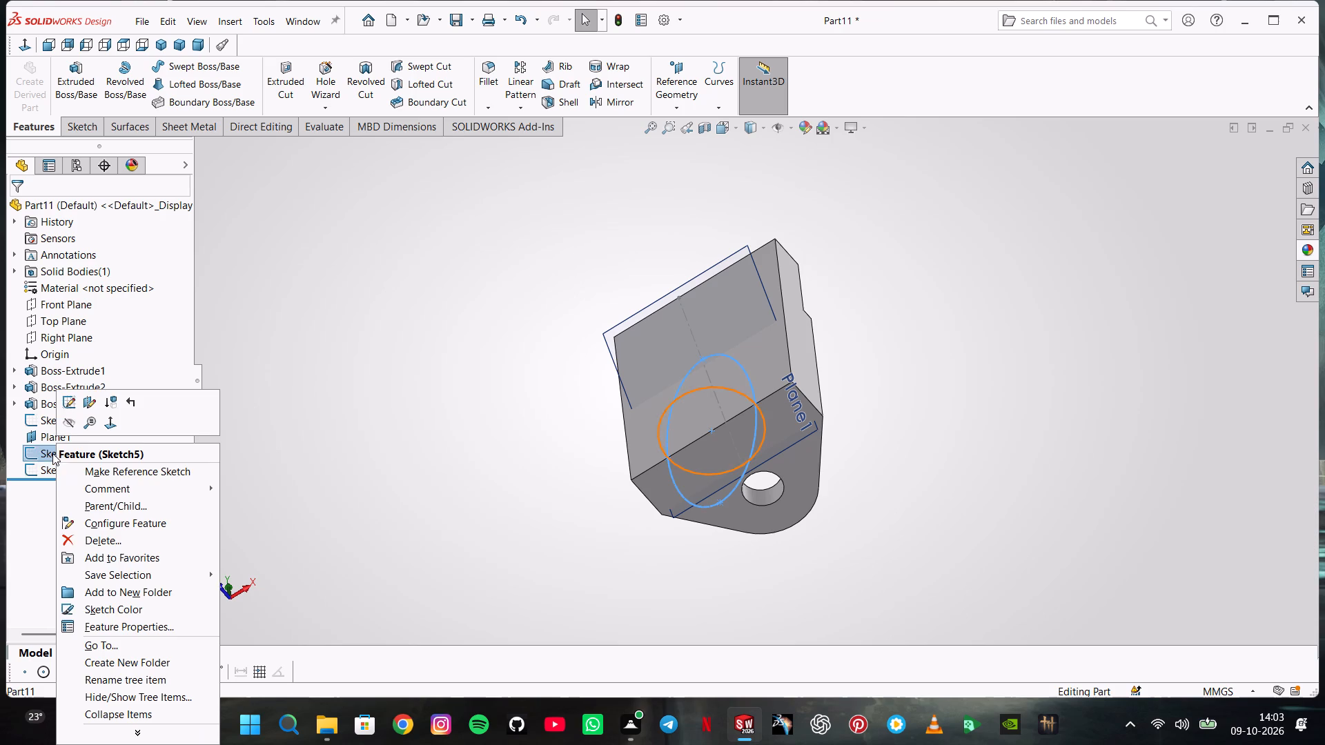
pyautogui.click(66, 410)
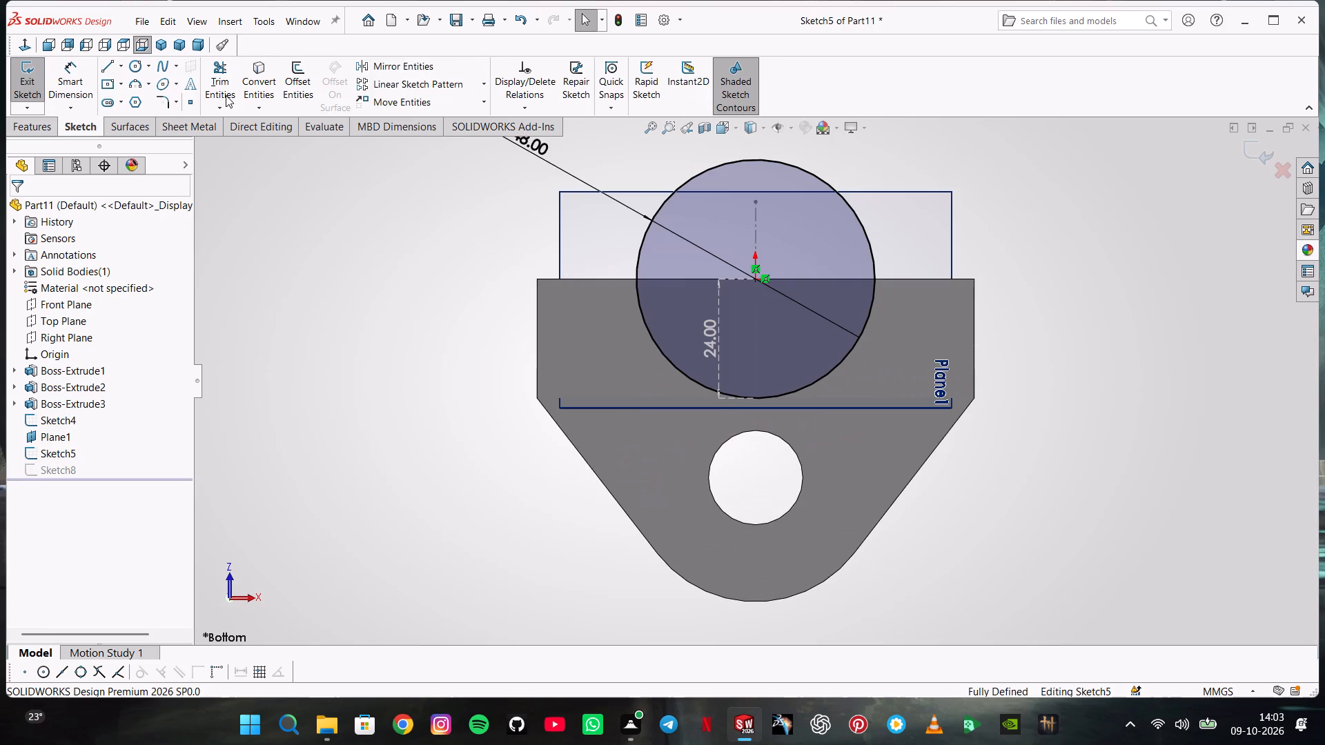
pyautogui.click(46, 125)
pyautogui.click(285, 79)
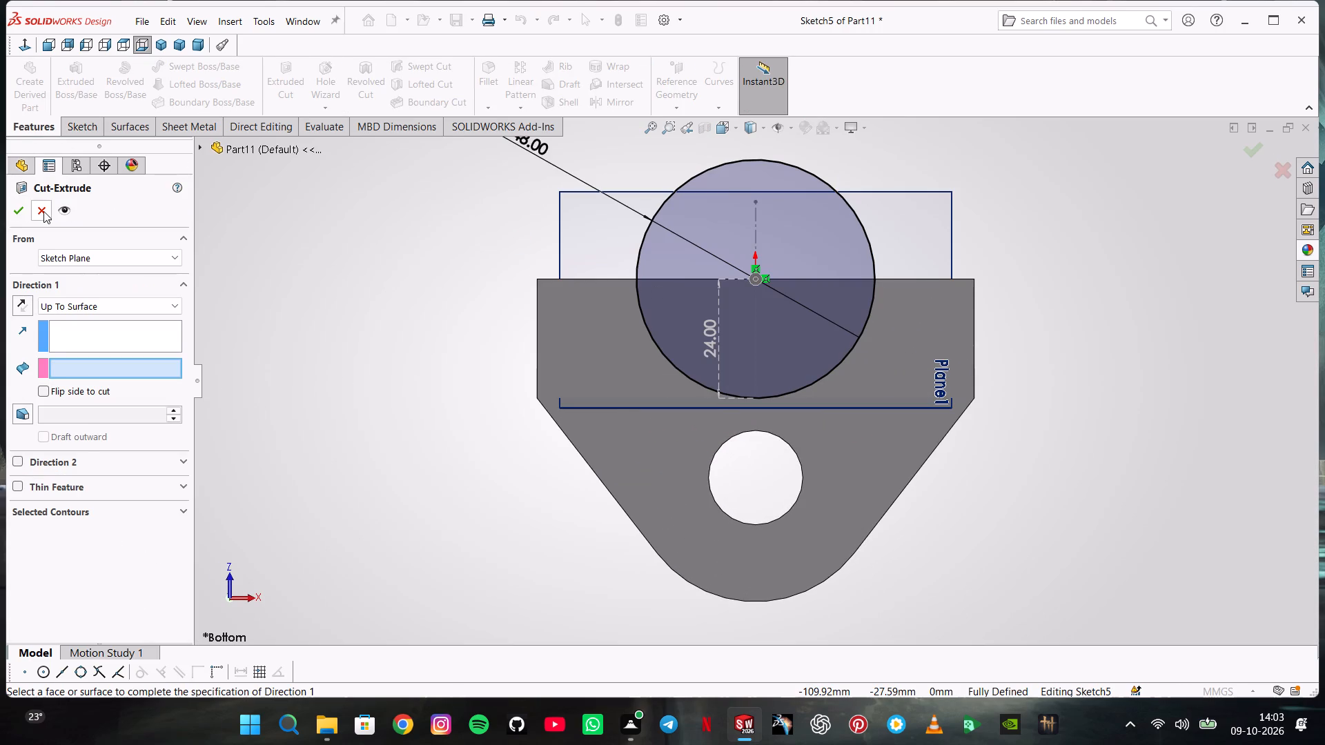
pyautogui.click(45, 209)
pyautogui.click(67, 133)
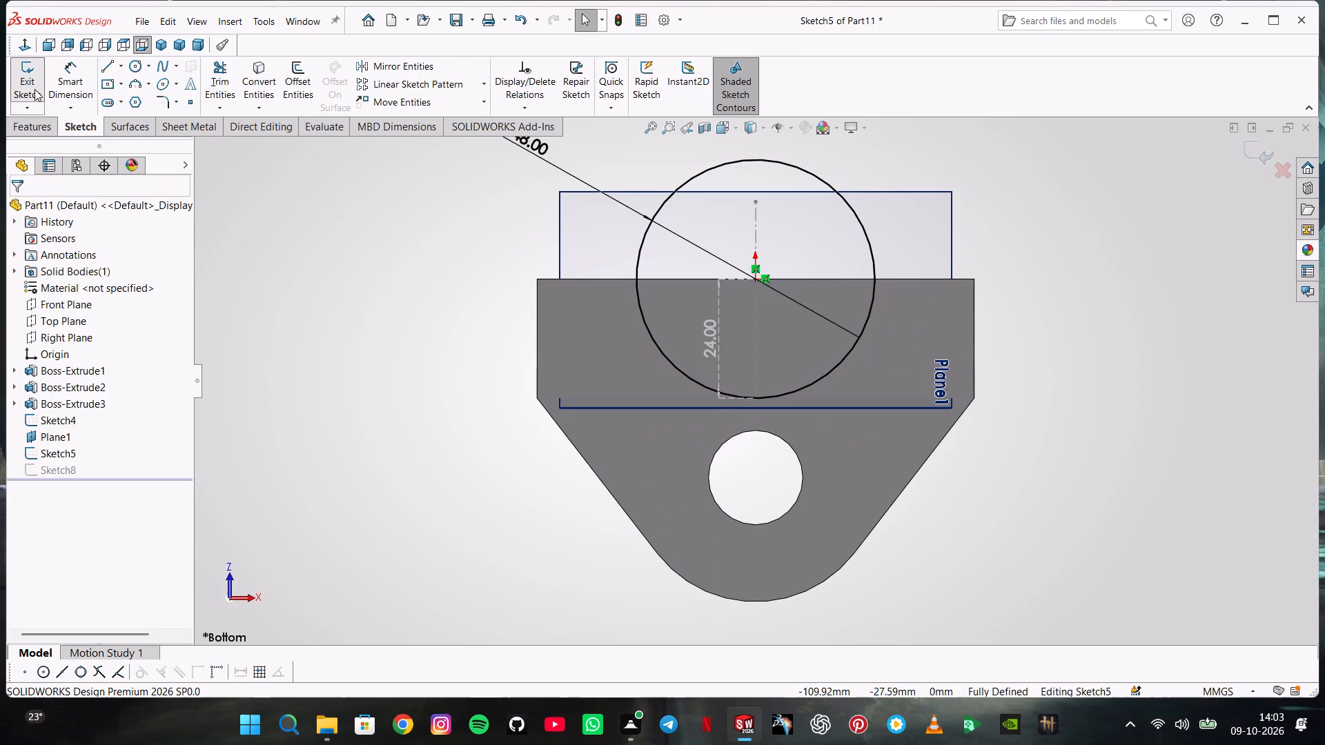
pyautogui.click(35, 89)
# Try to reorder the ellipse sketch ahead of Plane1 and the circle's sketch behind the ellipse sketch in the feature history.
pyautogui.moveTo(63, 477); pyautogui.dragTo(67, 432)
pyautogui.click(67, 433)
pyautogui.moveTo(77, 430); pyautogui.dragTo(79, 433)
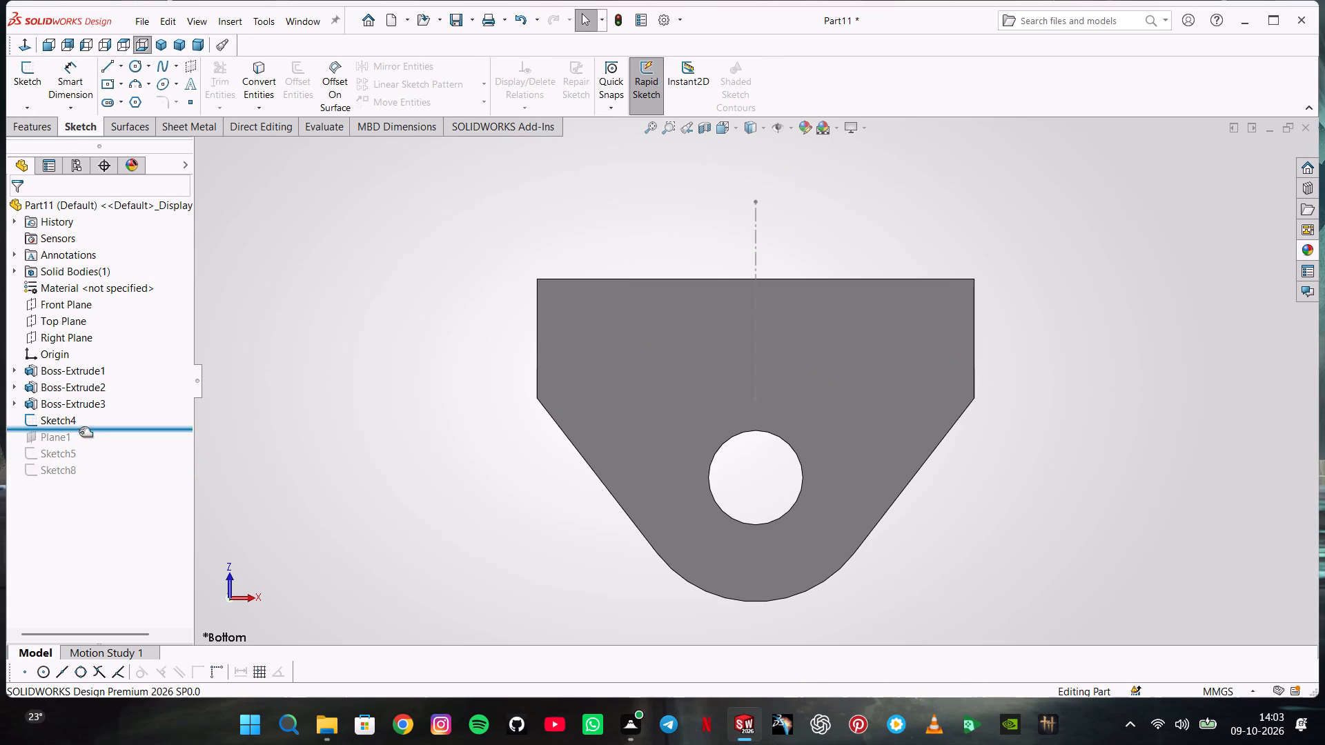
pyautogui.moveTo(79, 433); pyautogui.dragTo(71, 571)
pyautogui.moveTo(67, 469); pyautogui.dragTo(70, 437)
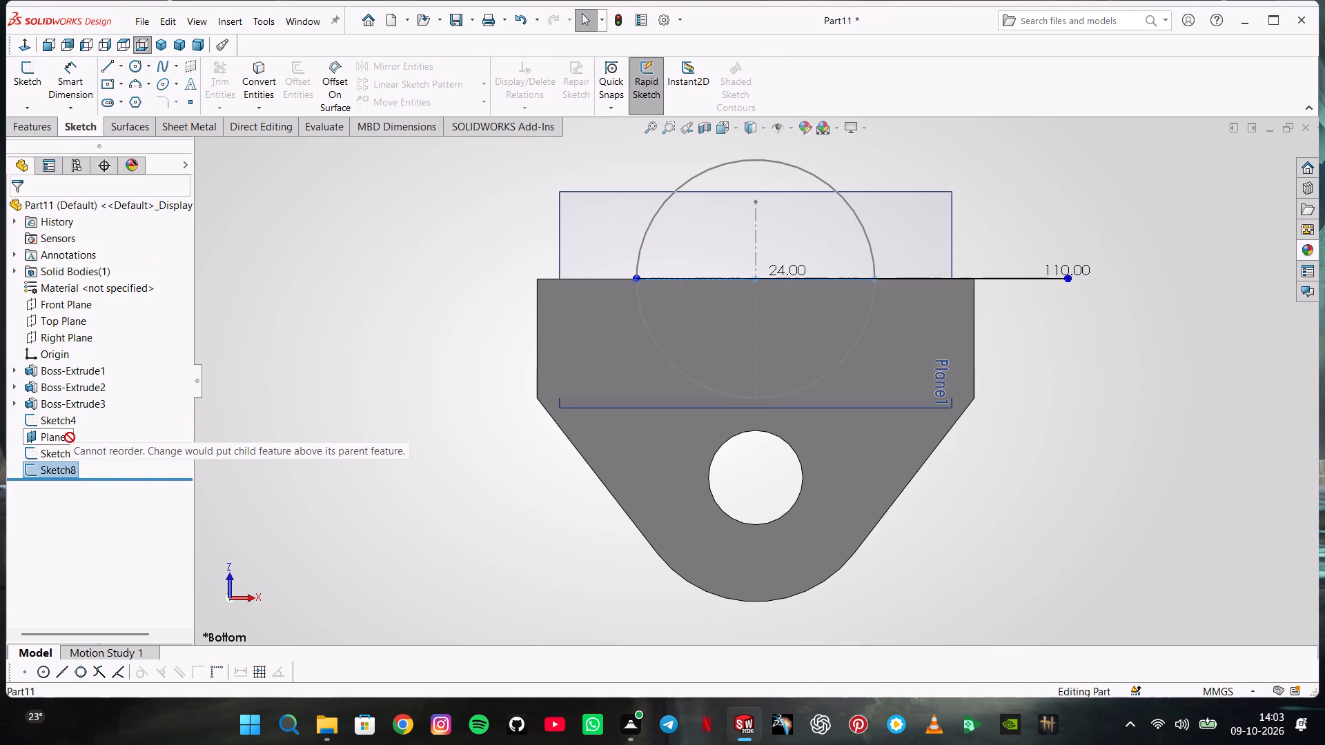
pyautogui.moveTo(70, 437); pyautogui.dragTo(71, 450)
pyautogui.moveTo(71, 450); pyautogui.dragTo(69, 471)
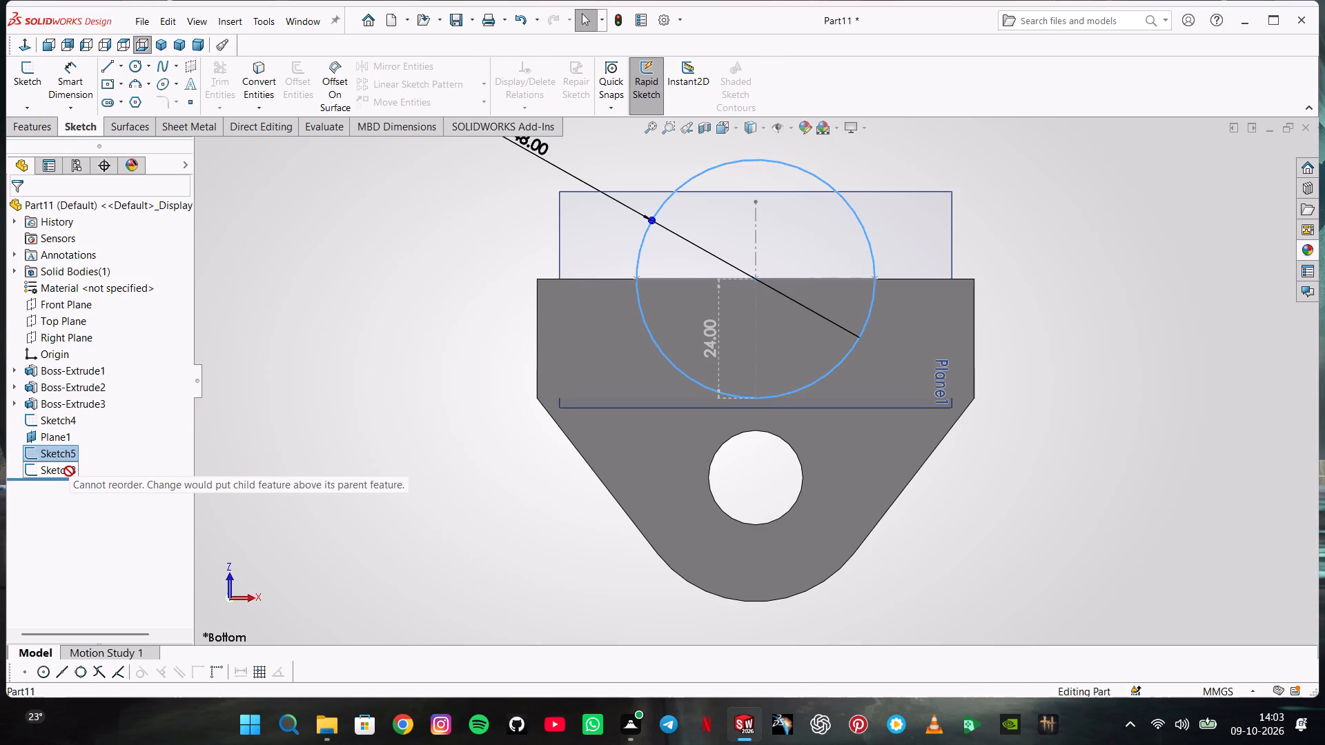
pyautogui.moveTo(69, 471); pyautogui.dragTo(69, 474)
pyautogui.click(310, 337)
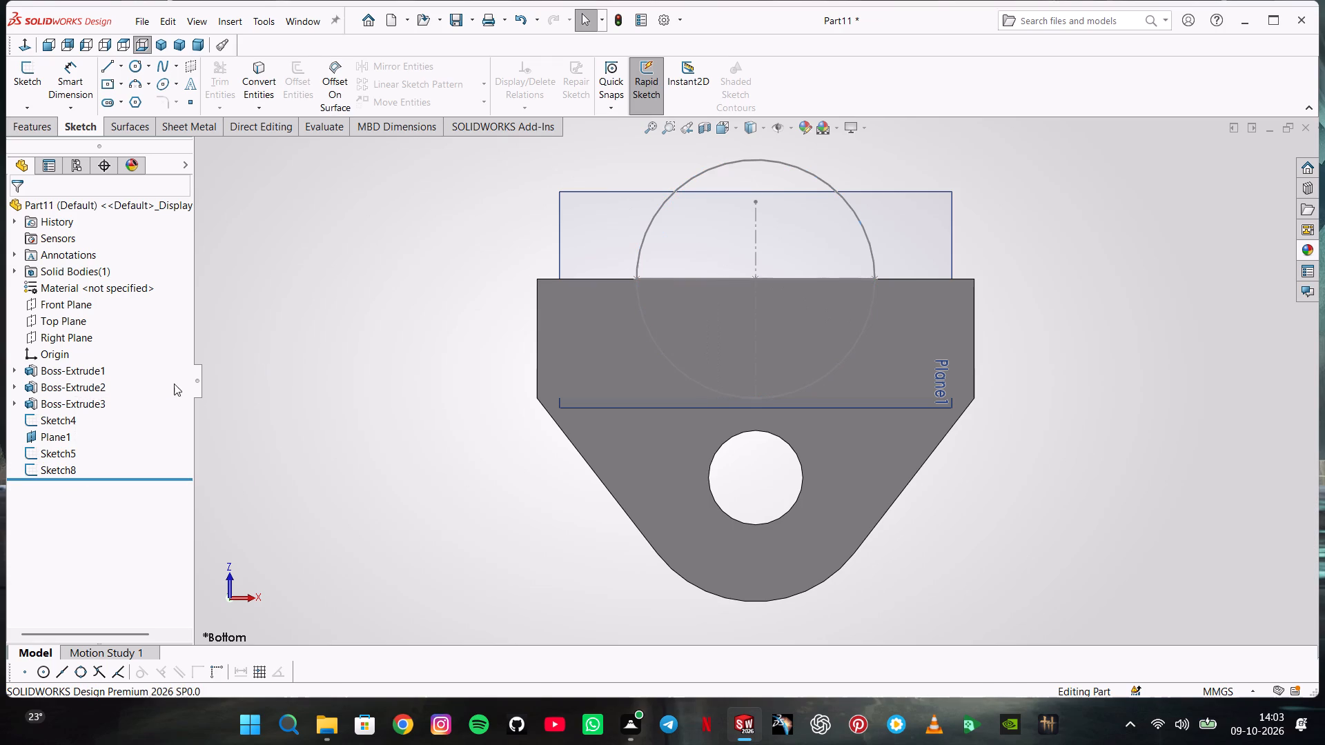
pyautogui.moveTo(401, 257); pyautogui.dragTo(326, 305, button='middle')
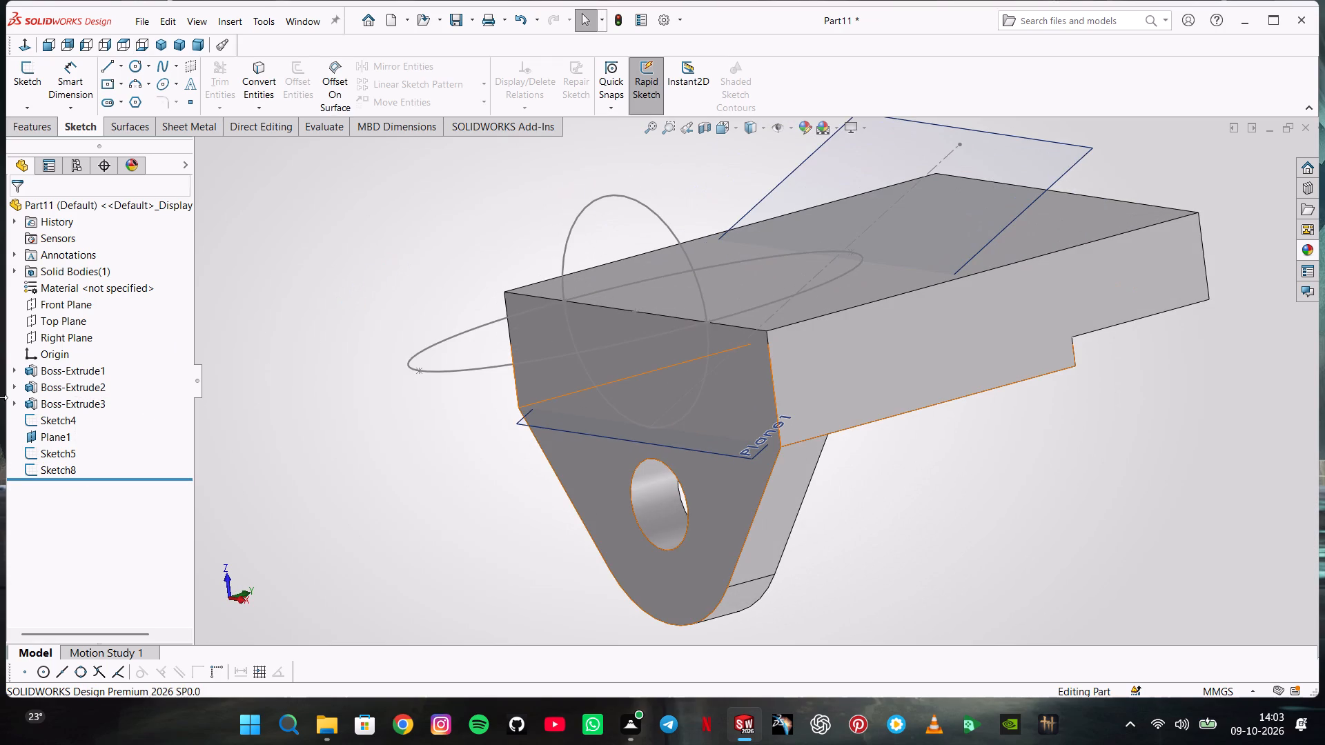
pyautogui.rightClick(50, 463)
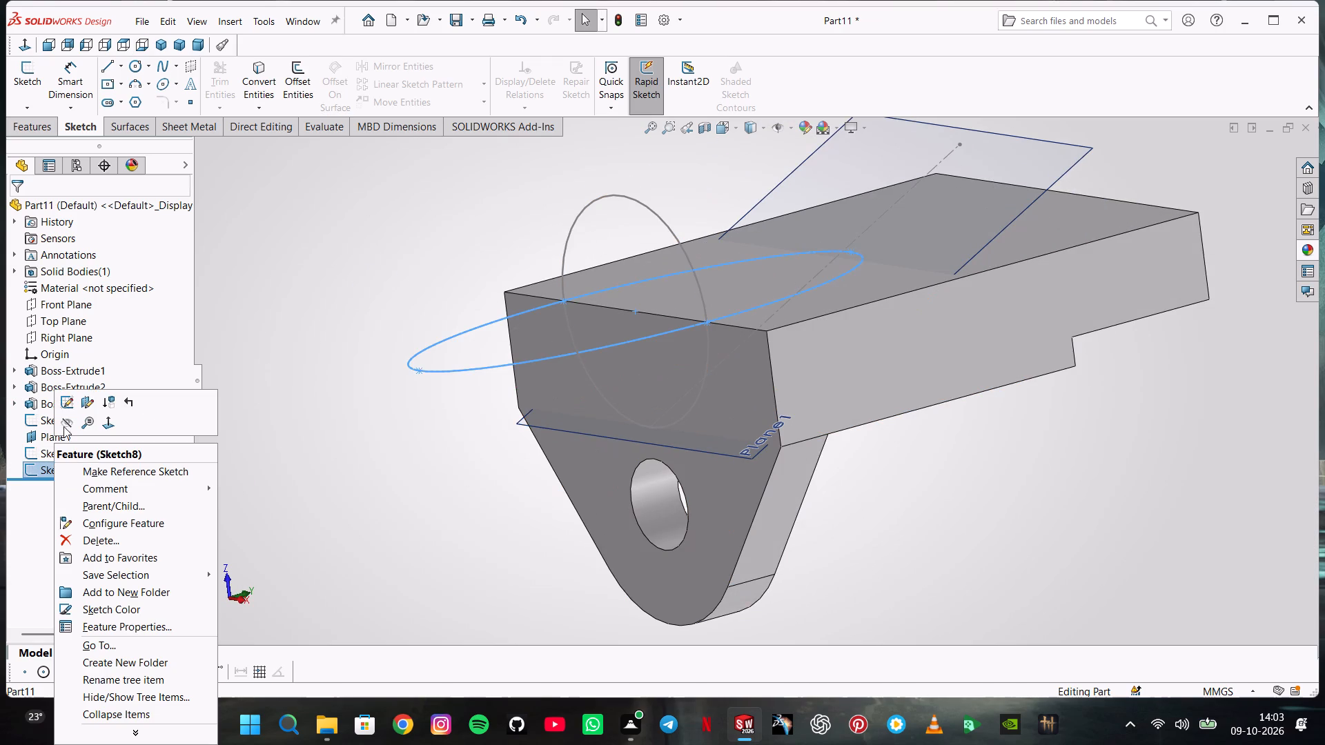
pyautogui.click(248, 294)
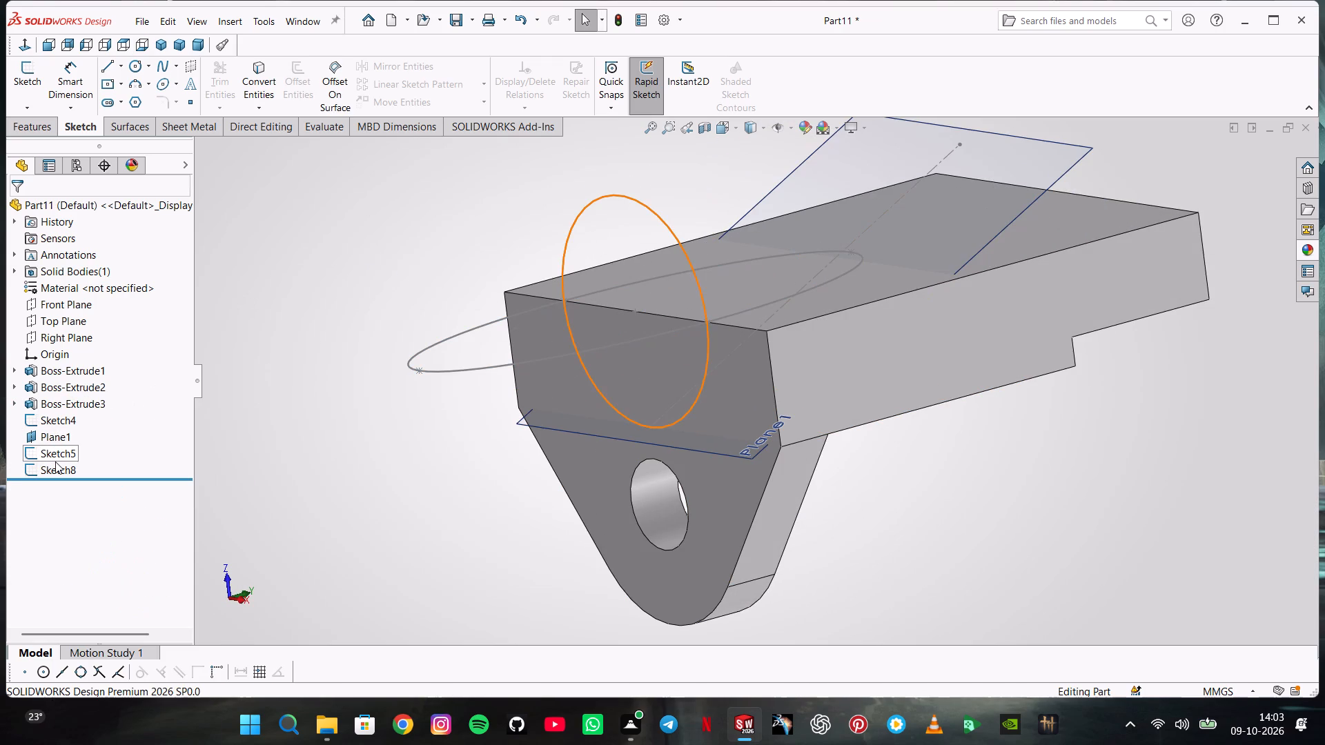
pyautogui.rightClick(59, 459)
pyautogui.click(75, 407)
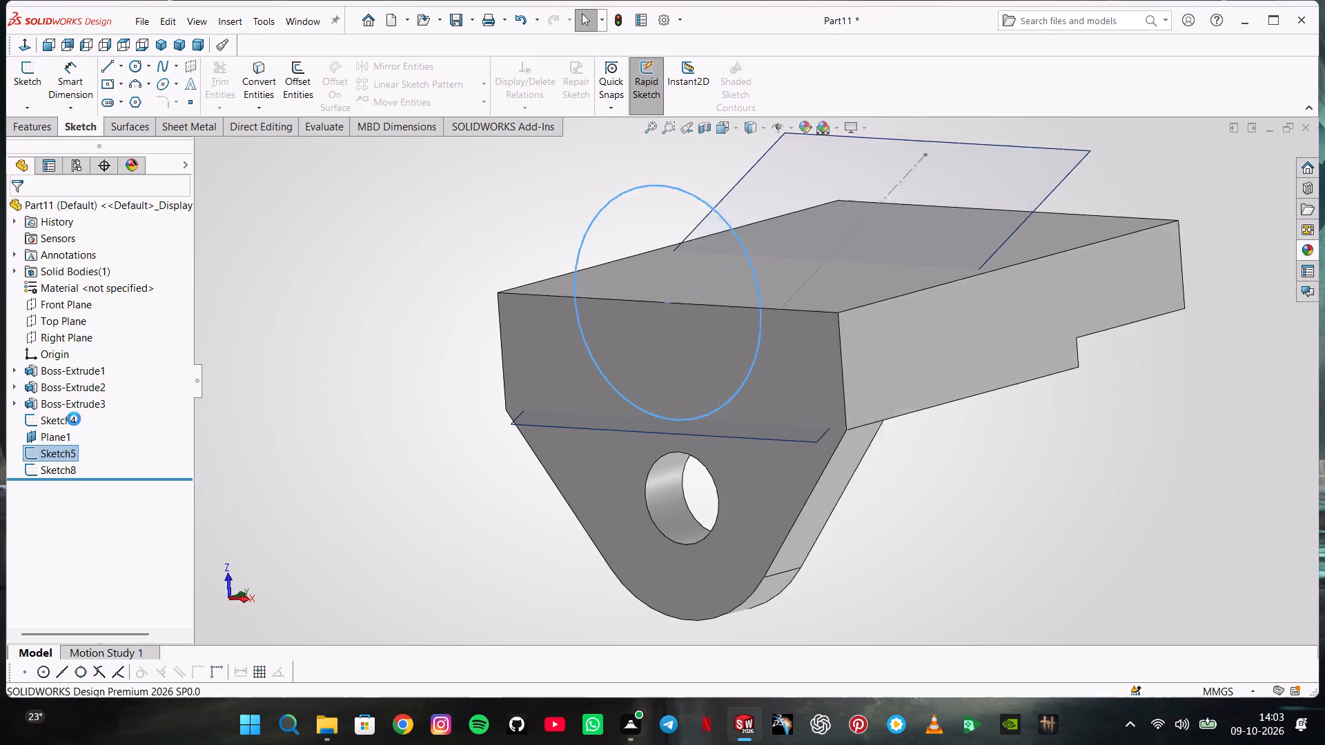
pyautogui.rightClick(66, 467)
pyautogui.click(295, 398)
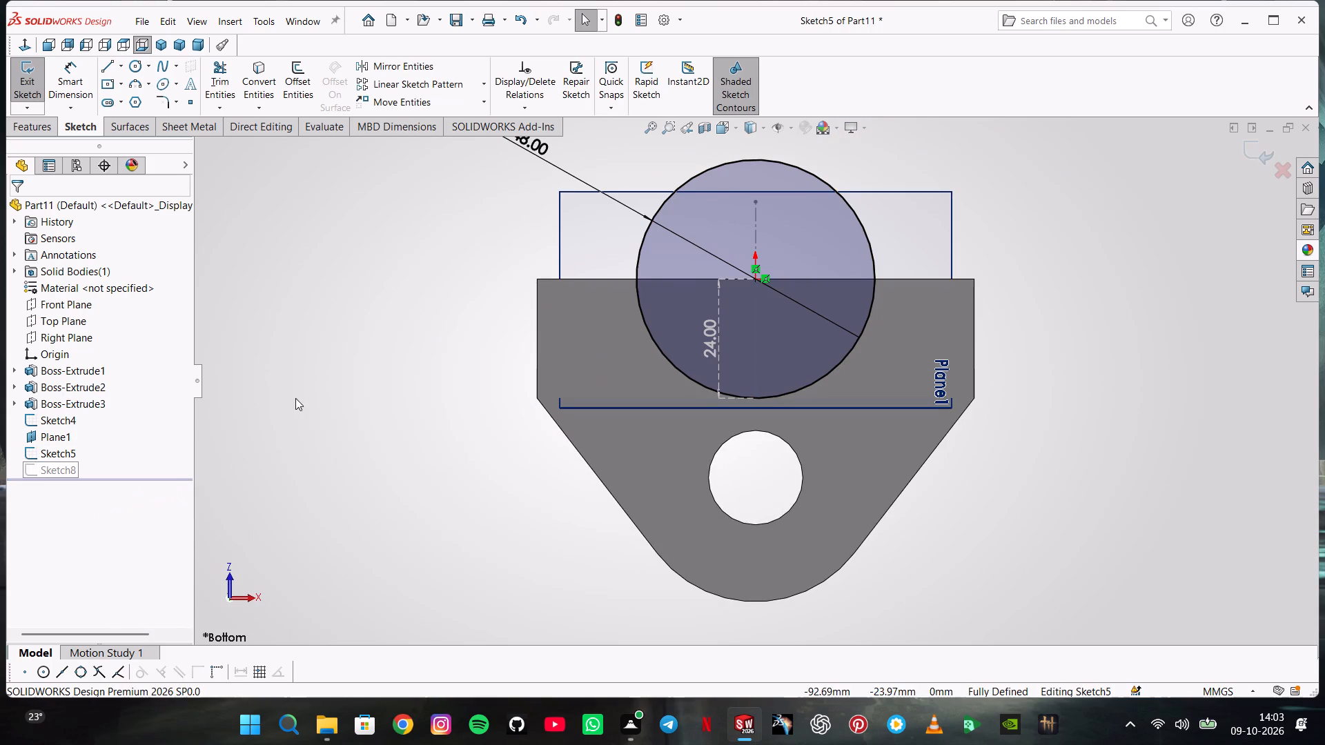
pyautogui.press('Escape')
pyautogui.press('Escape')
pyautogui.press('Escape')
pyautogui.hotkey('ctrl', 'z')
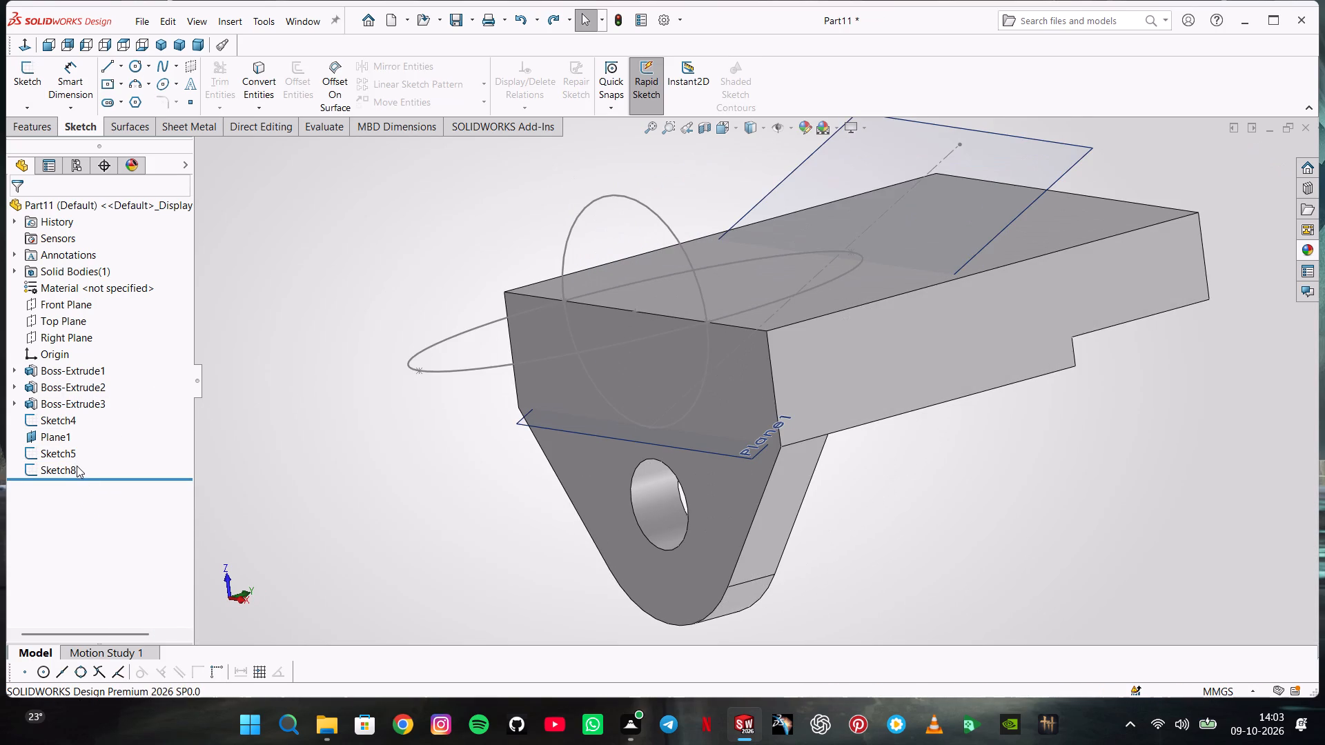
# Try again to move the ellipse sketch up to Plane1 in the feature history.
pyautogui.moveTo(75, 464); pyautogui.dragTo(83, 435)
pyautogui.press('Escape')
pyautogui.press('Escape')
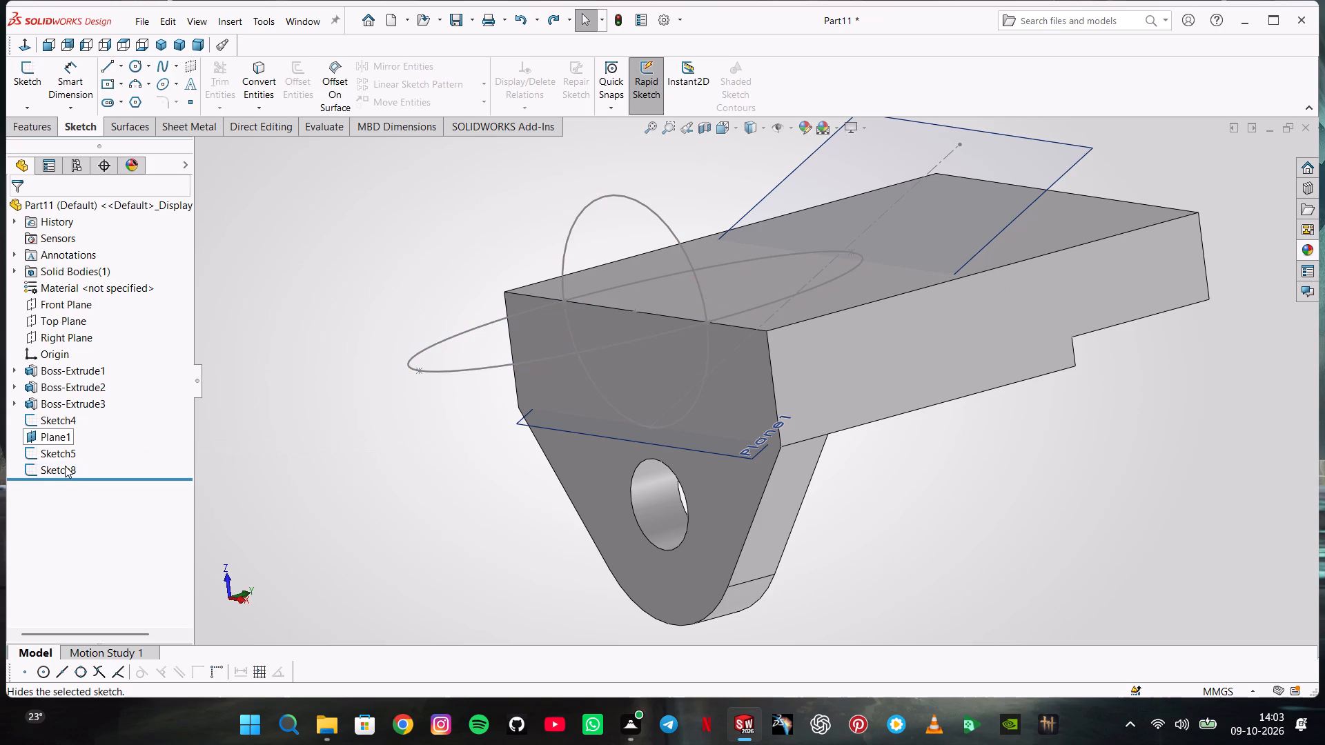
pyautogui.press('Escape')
# Delete the 48 mm circle's sketch and the ellipse sketch from the feature history.
pyautogui.rightClick(64, 453)
pyautogui.click(101, 542)
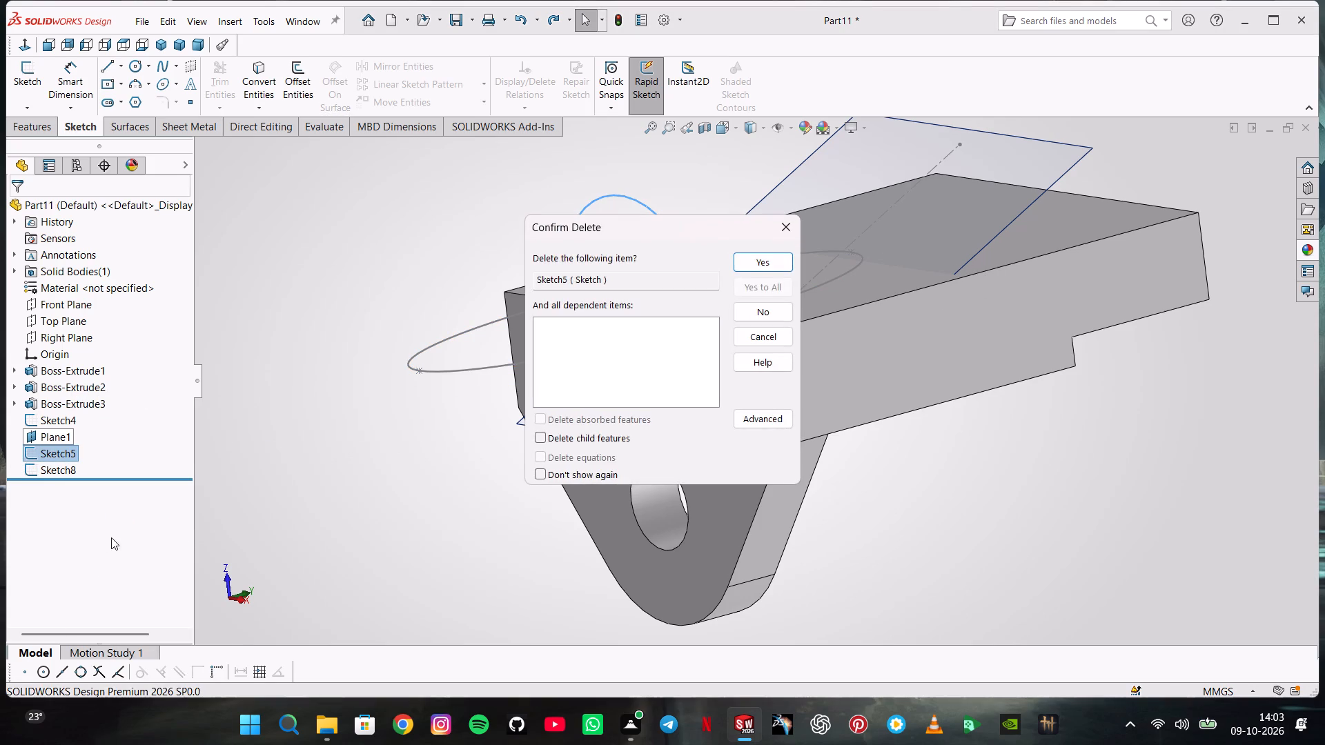
pyautogui.press('Return')
pyautogui.click(510, 150)
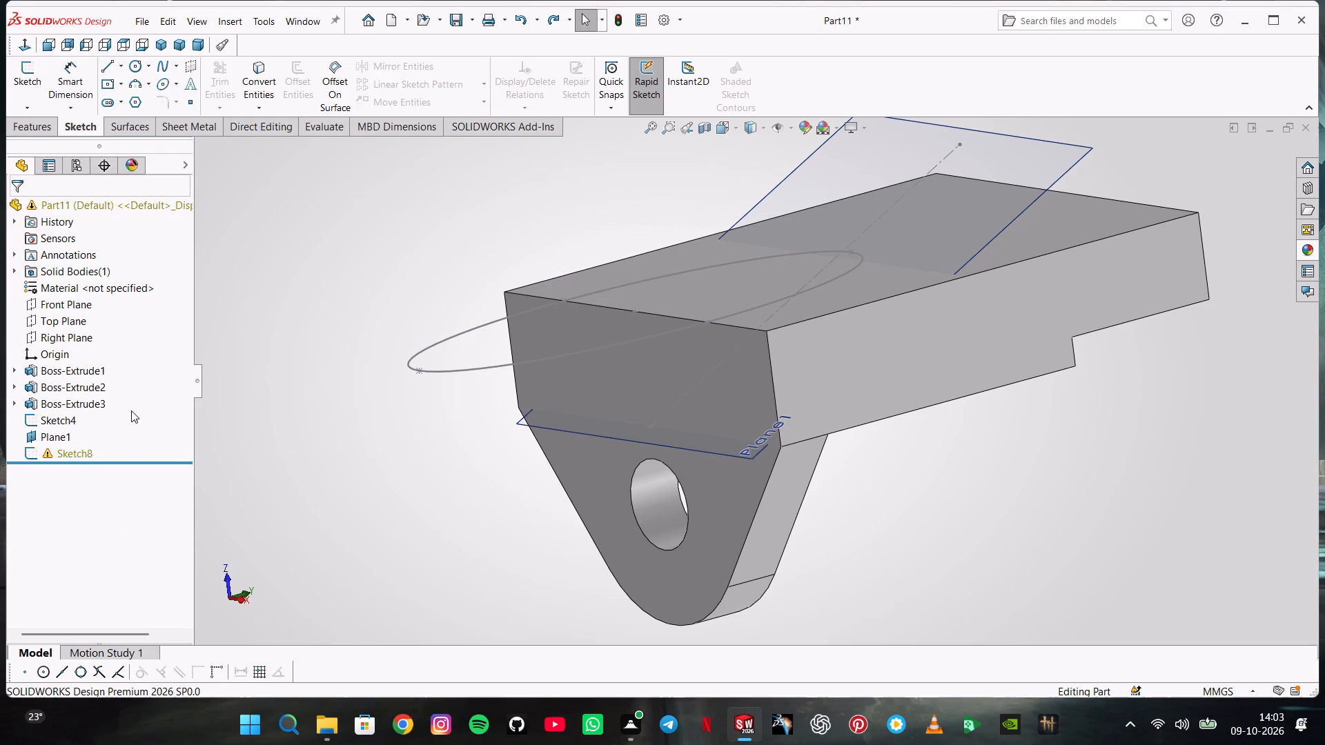
pyautogui.click(76, 461)
pyautogui.click(83, 452)
pyautogui.rightClick(83, 452)
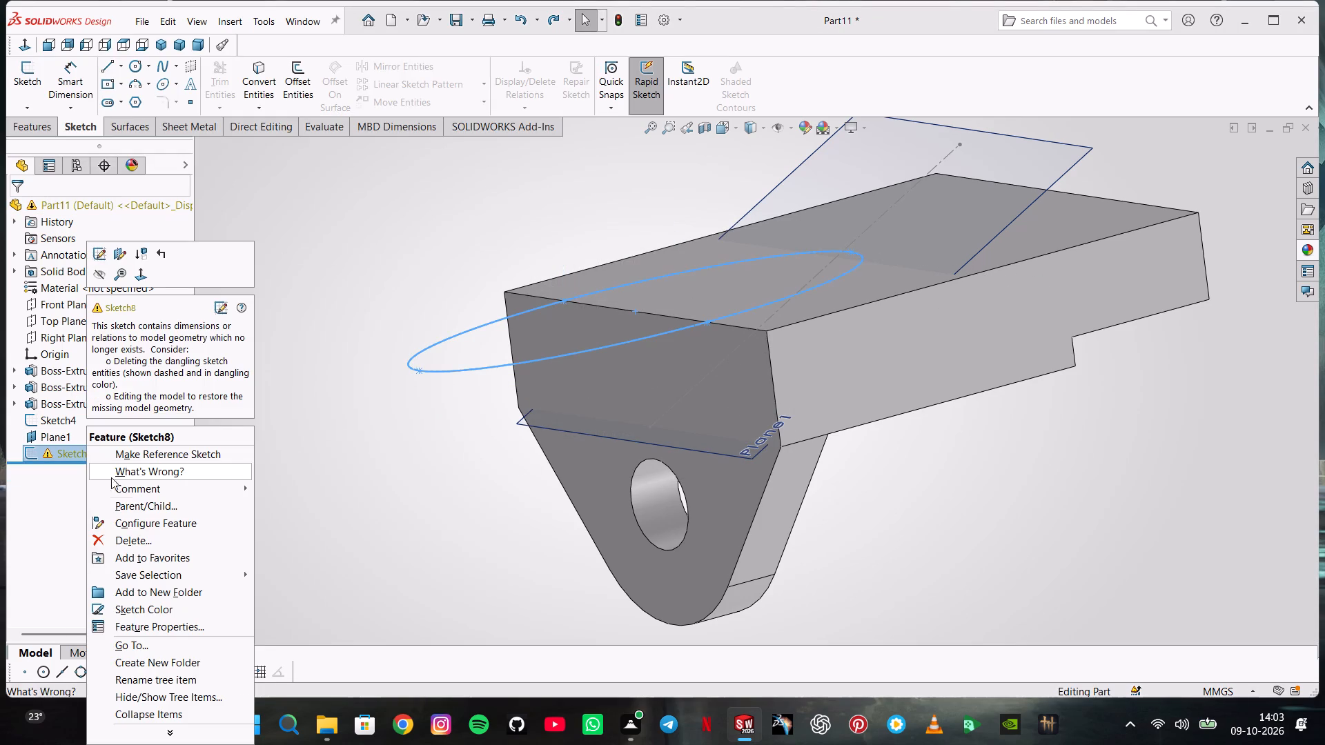
pyautogui.click(136, 540)
pyautogui.press('Return')
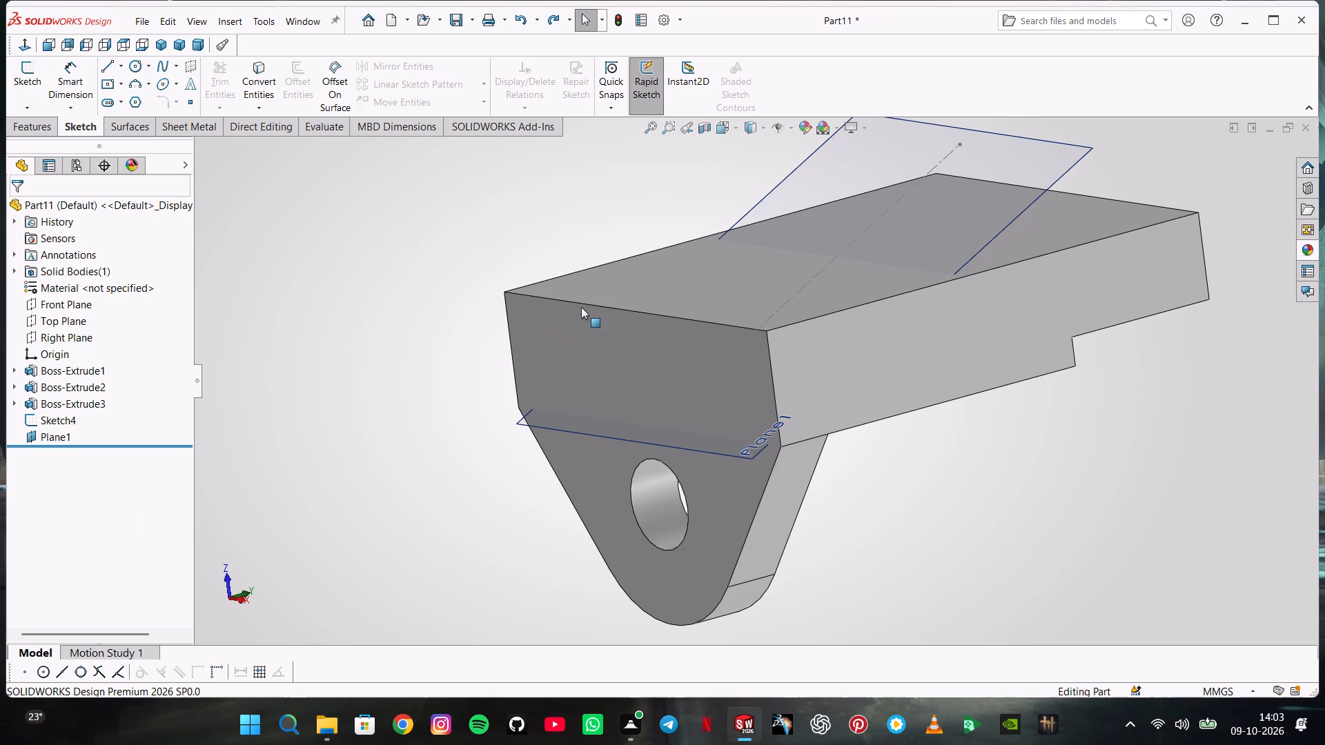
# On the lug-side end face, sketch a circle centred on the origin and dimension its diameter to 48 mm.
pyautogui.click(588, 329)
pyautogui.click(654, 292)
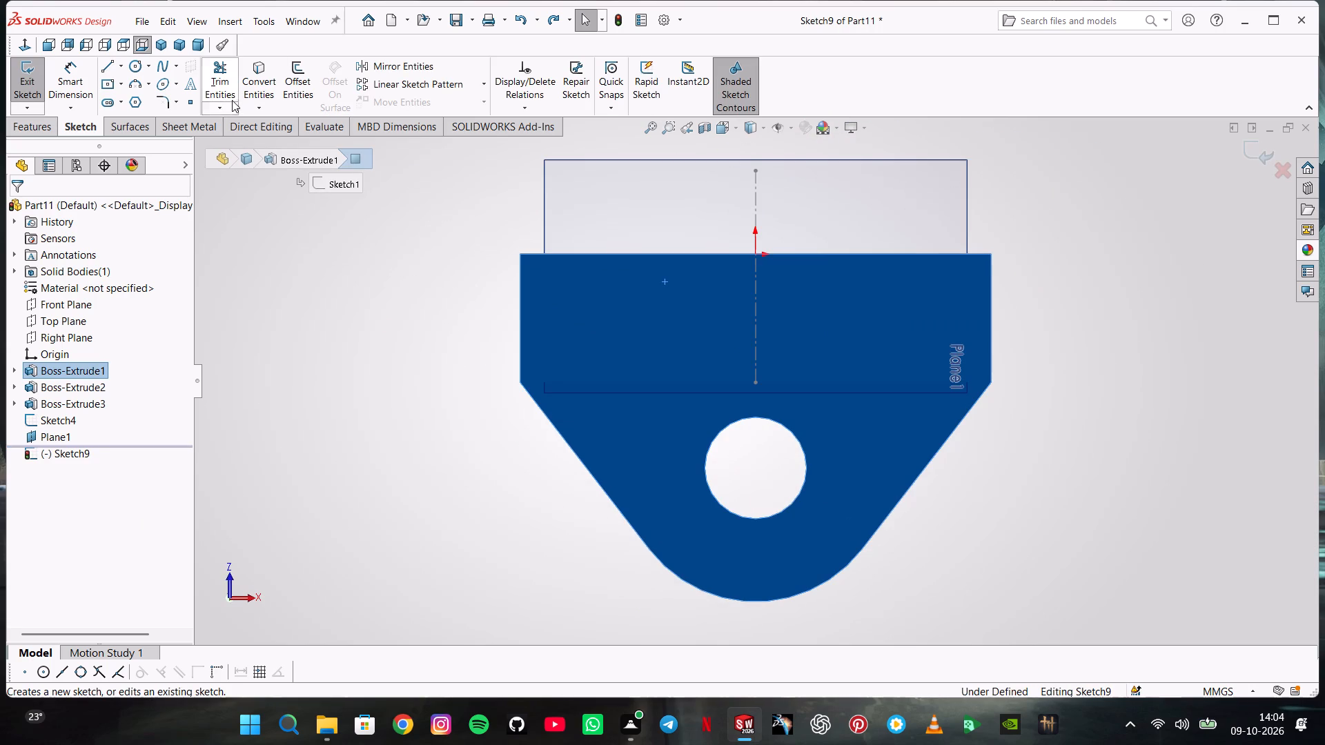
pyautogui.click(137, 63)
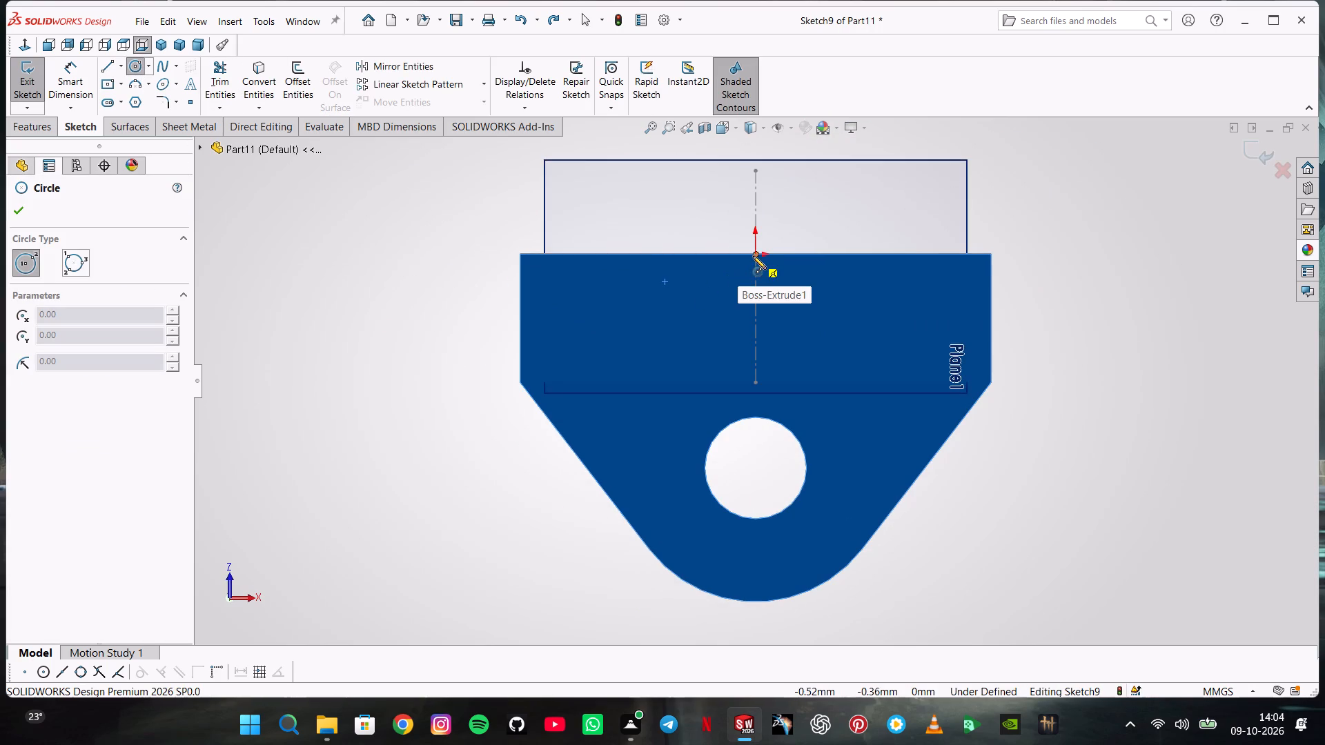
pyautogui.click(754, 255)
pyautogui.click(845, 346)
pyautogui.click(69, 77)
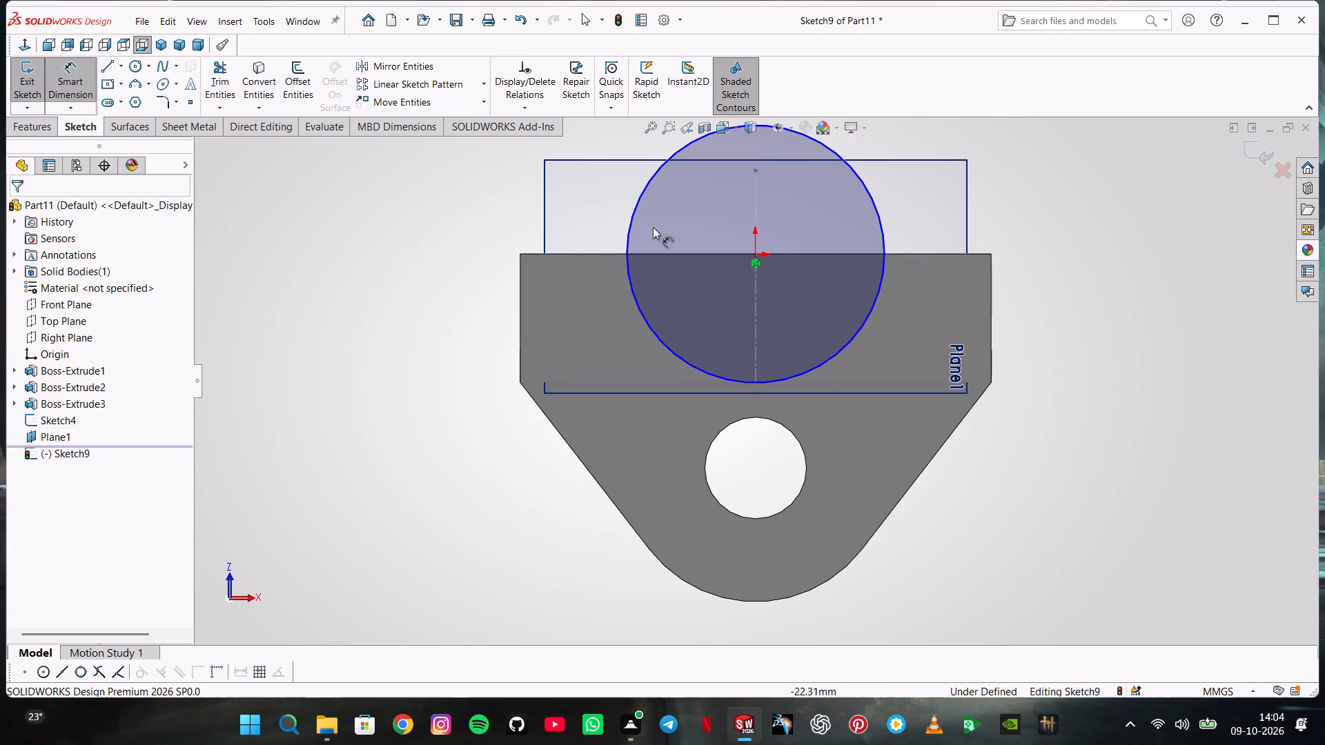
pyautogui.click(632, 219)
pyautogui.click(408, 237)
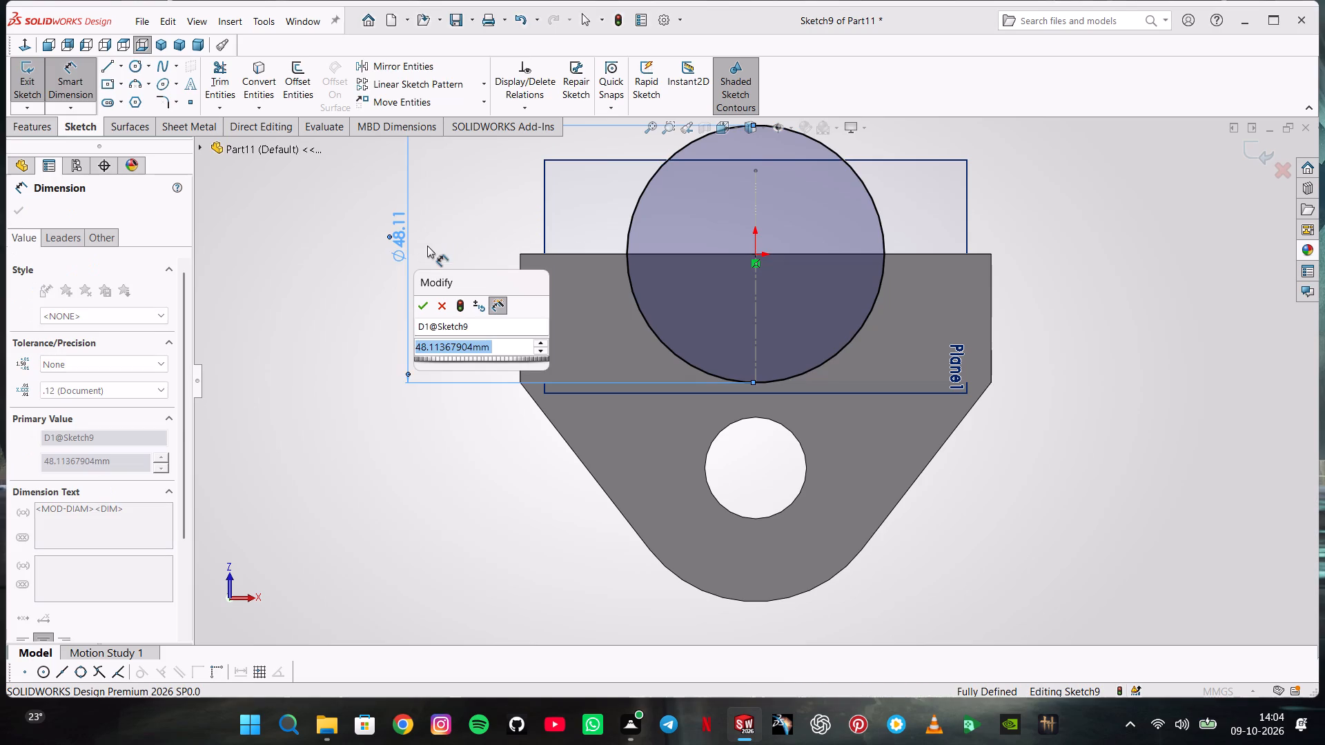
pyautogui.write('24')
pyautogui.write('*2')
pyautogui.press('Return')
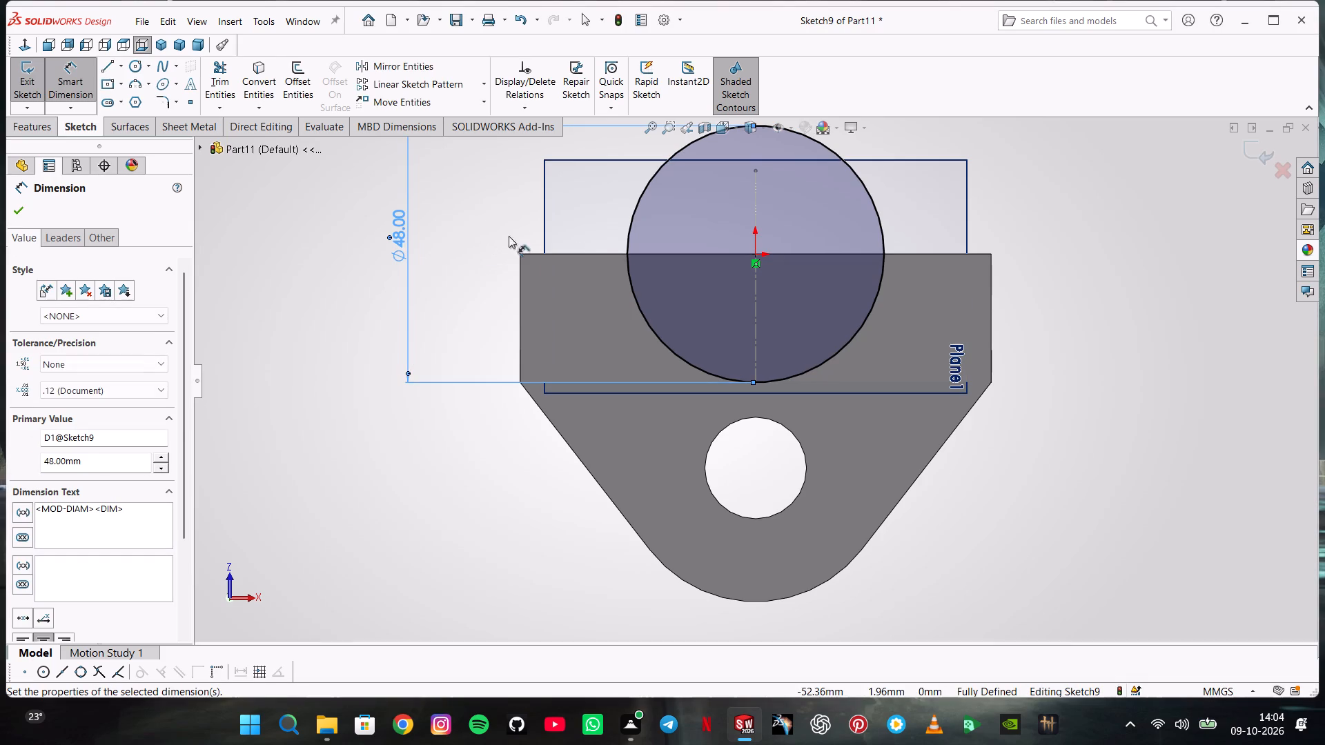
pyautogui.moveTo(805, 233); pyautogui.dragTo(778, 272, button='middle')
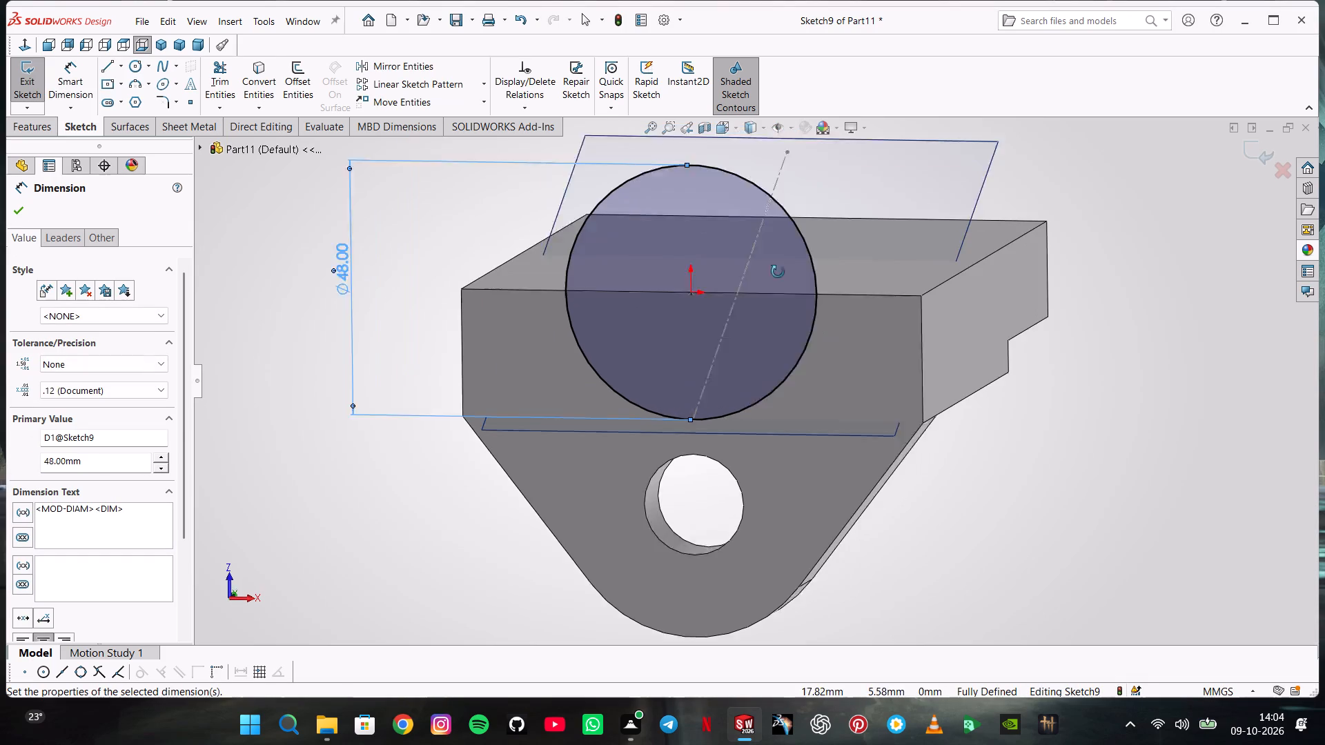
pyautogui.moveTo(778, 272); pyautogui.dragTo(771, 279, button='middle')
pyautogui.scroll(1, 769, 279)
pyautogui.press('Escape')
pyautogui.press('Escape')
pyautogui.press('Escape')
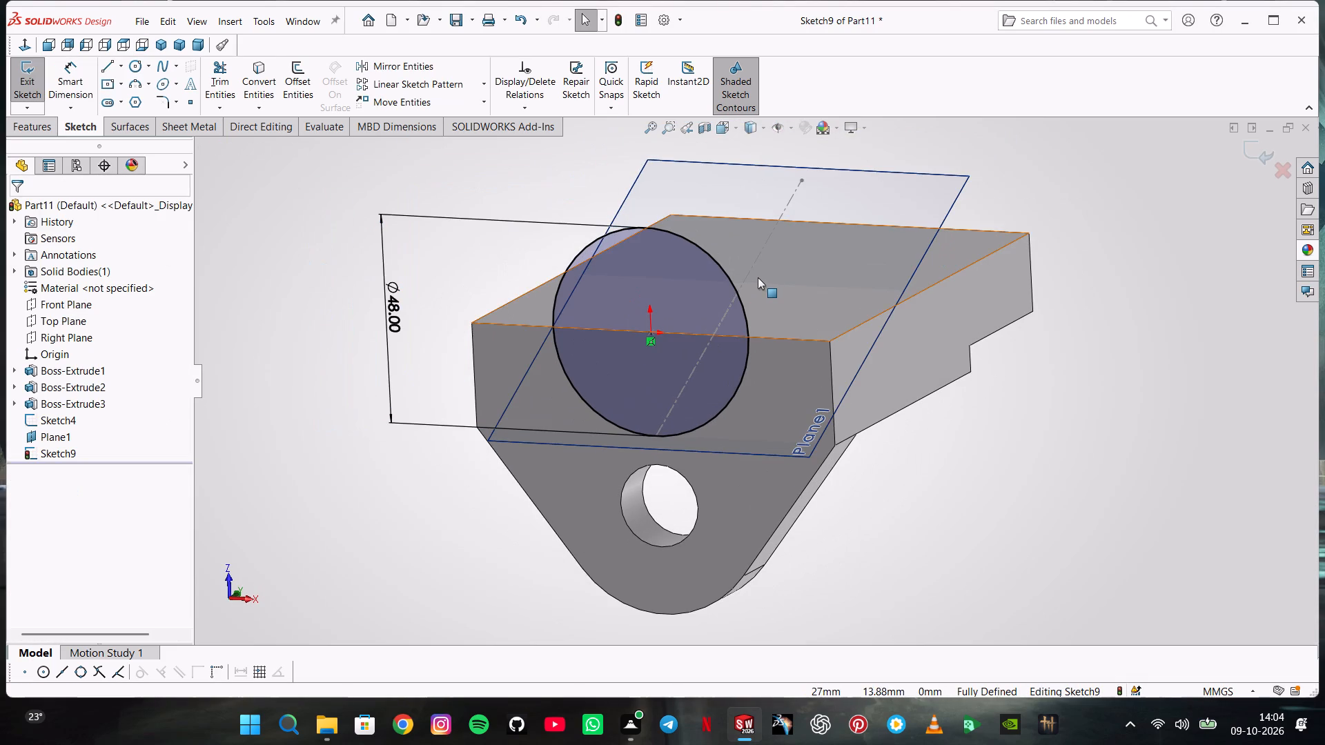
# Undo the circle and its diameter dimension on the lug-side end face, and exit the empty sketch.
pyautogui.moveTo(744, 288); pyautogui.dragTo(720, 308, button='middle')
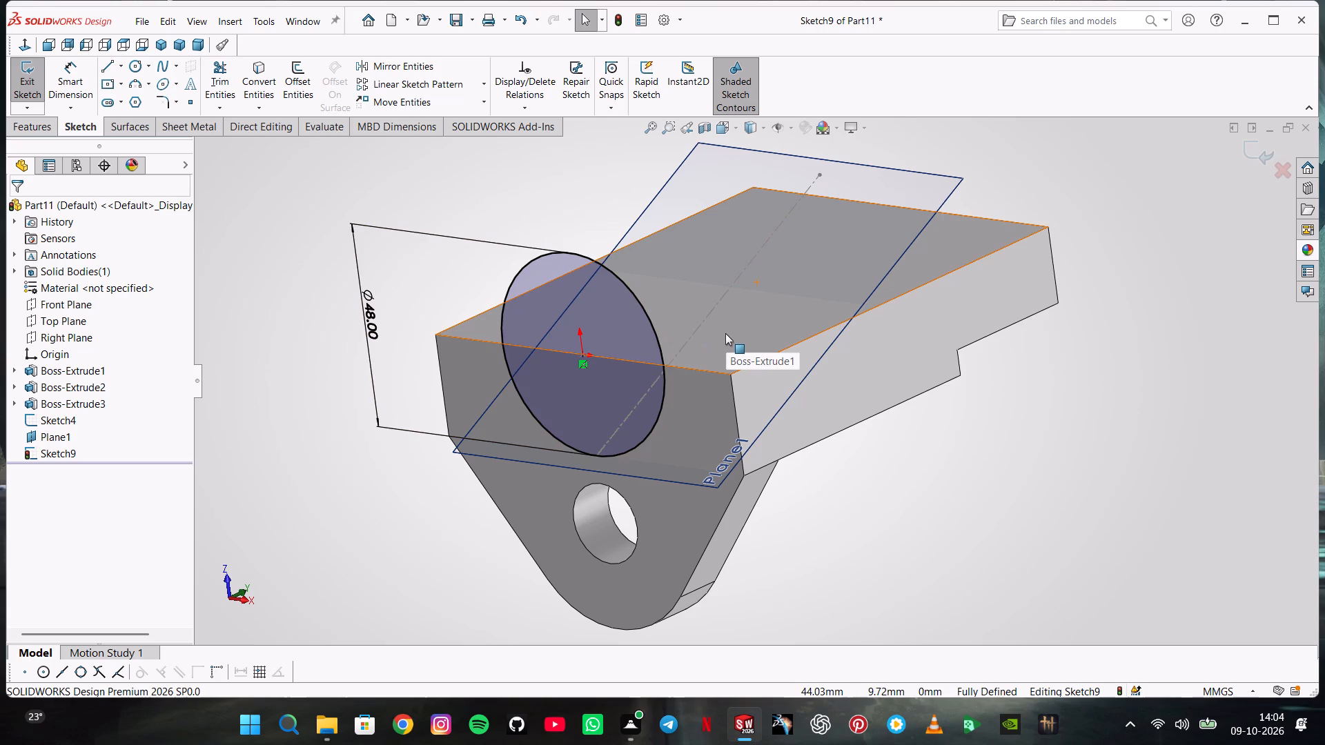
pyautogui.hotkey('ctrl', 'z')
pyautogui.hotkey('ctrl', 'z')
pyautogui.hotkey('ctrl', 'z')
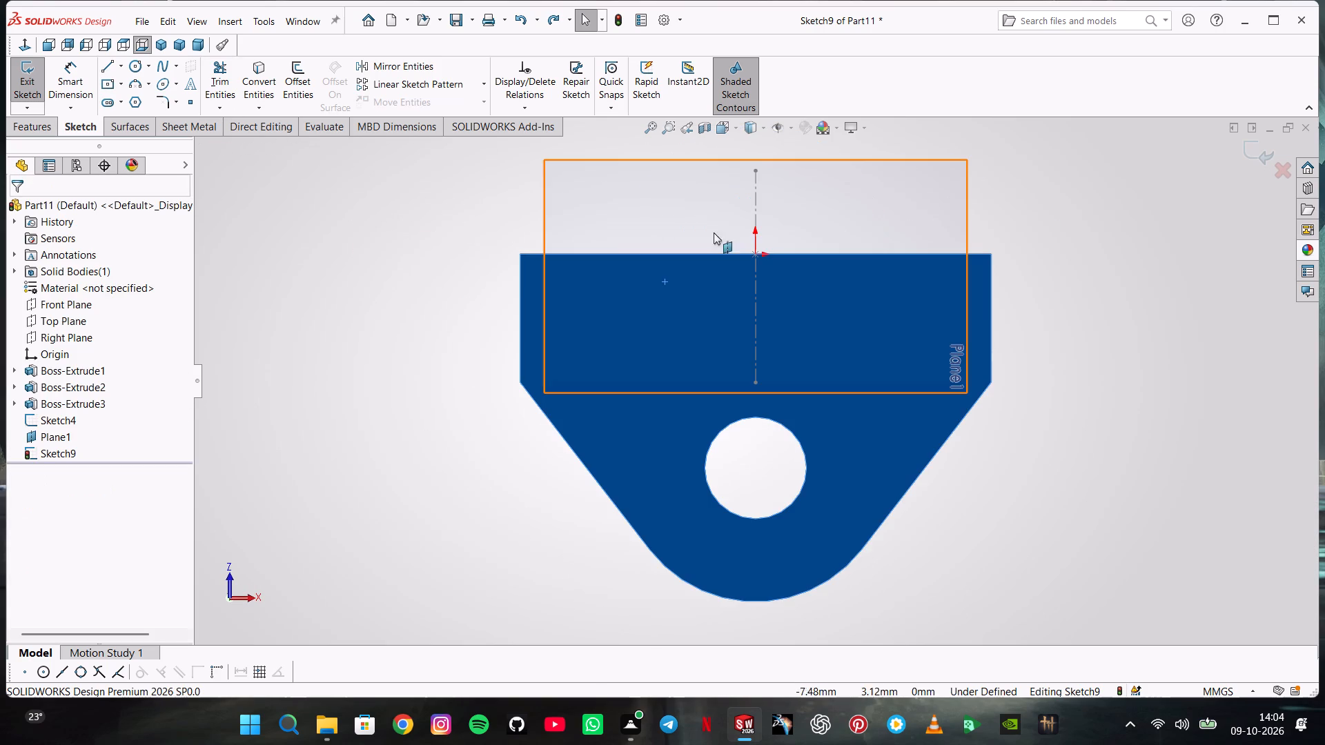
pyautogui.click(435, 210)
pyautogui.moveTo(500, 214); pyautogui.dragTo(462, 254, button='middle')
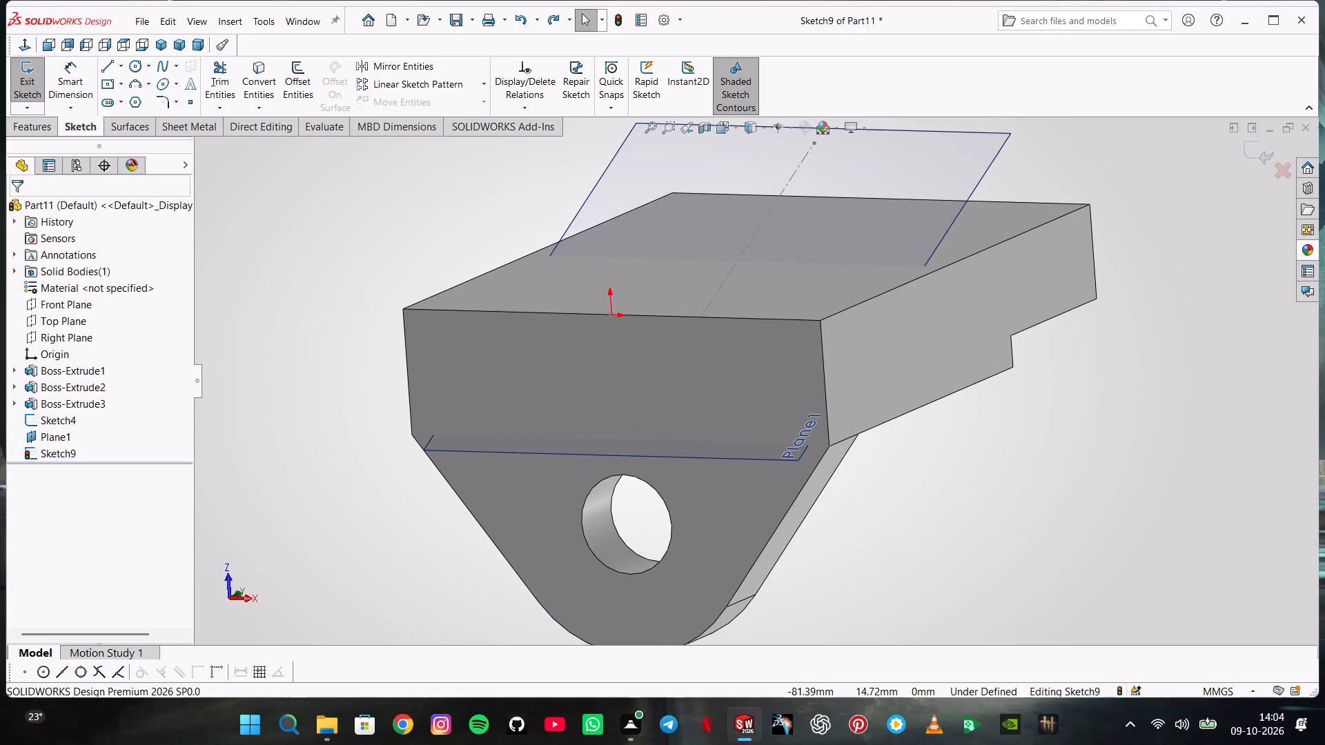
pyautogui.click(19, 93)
# Start a new sketch on the plate's large top face.
pyautogui.click(533, 308)
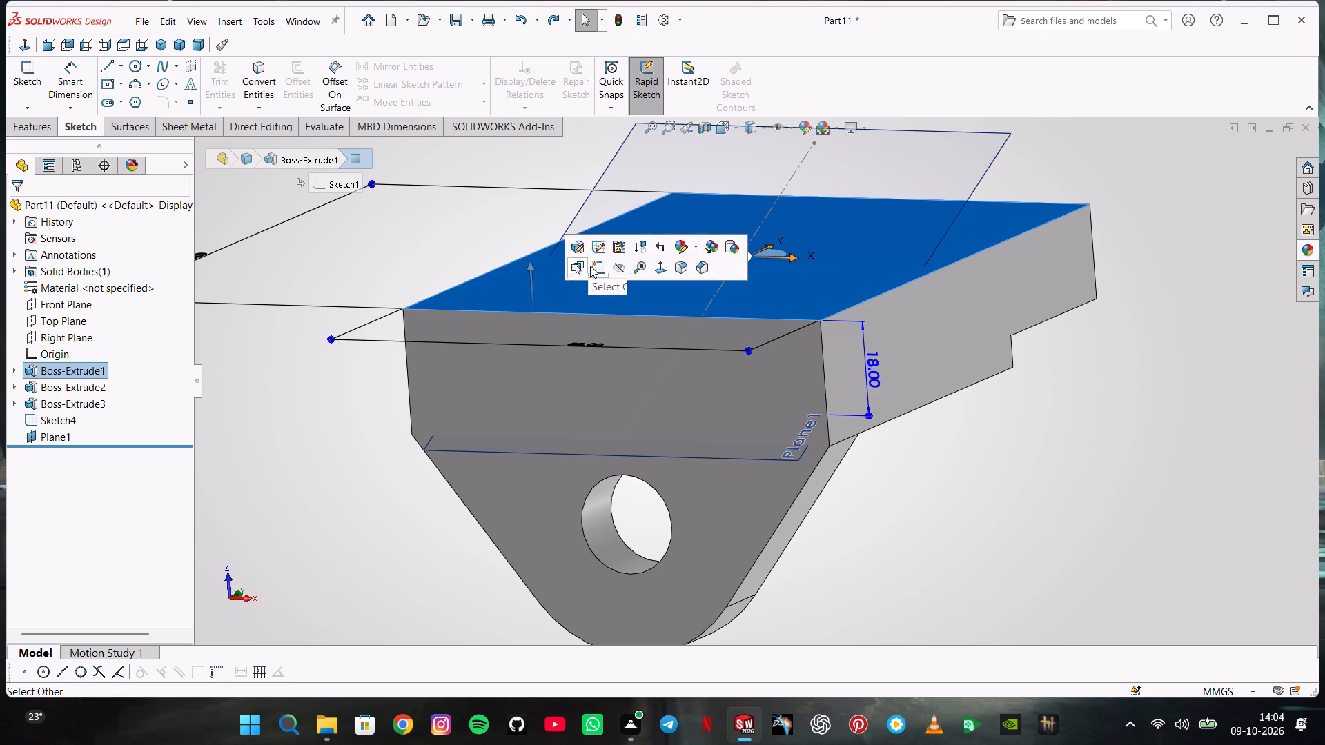
pyautogui.click(591, 266)
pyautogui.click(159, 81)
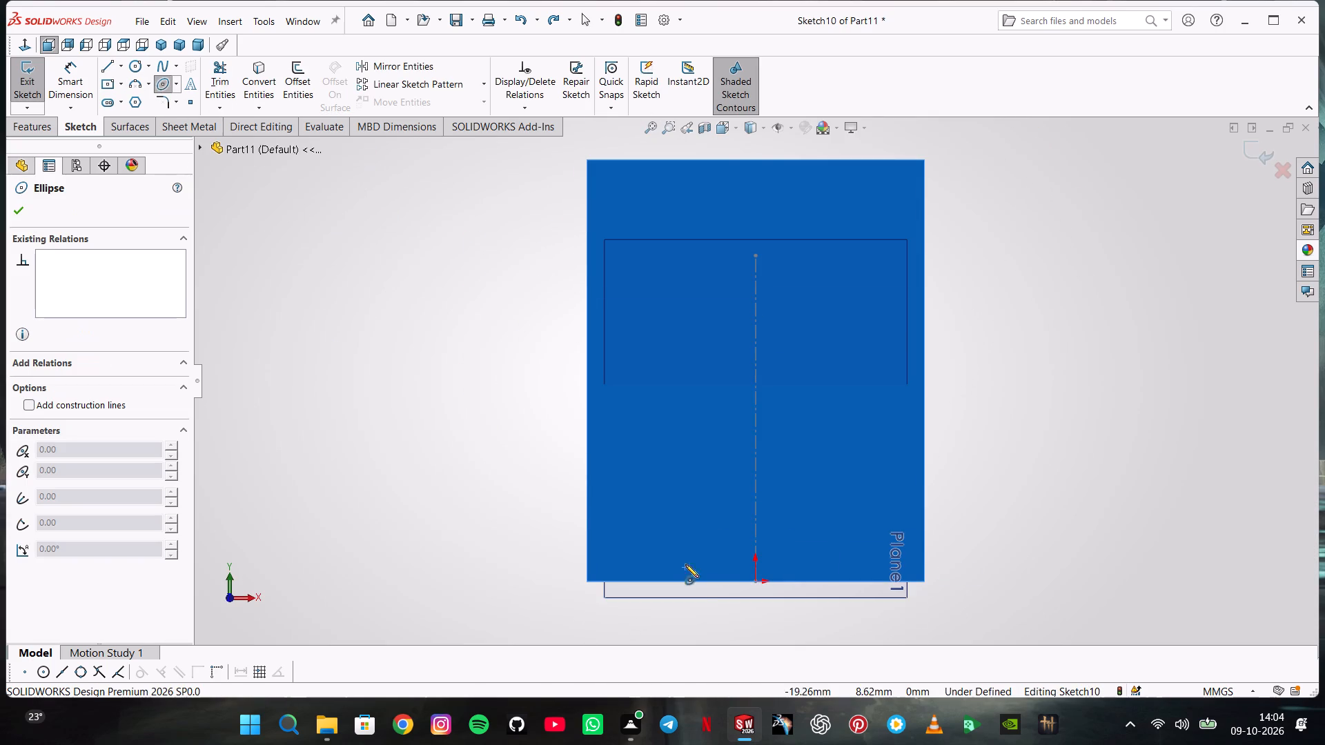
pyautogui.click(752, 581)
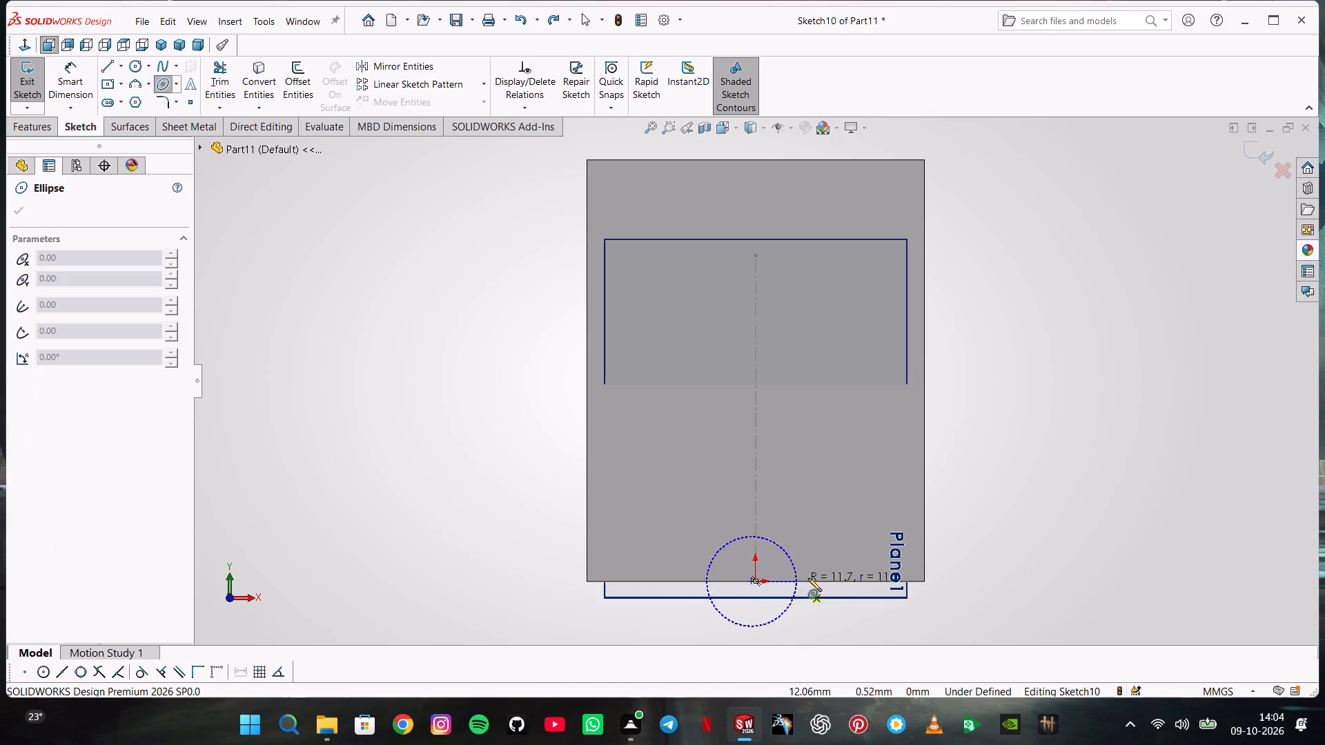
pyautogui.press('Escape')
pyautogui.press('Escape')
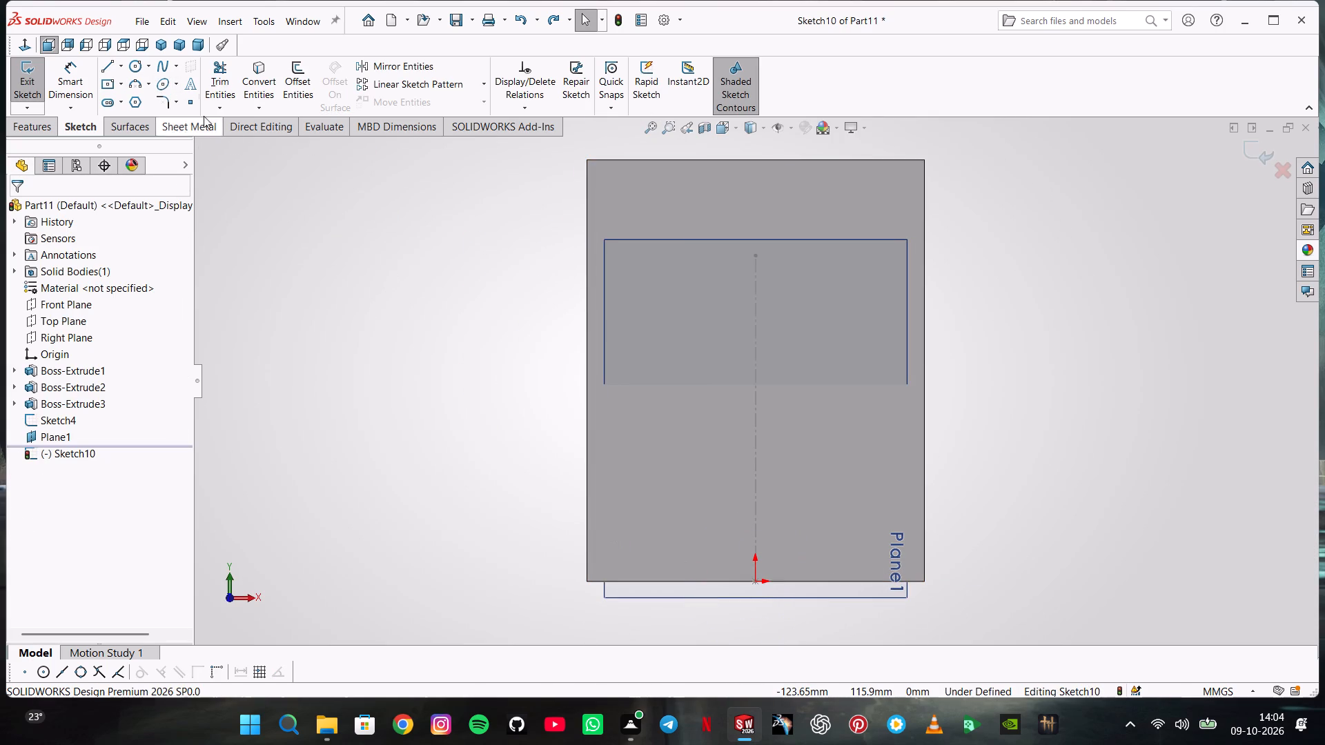
# Draw an ellipse centred on the origin, about 26 mm wide and 100 mm long, with its long axis along the plate's length.
pyautogui.click(162, 86)
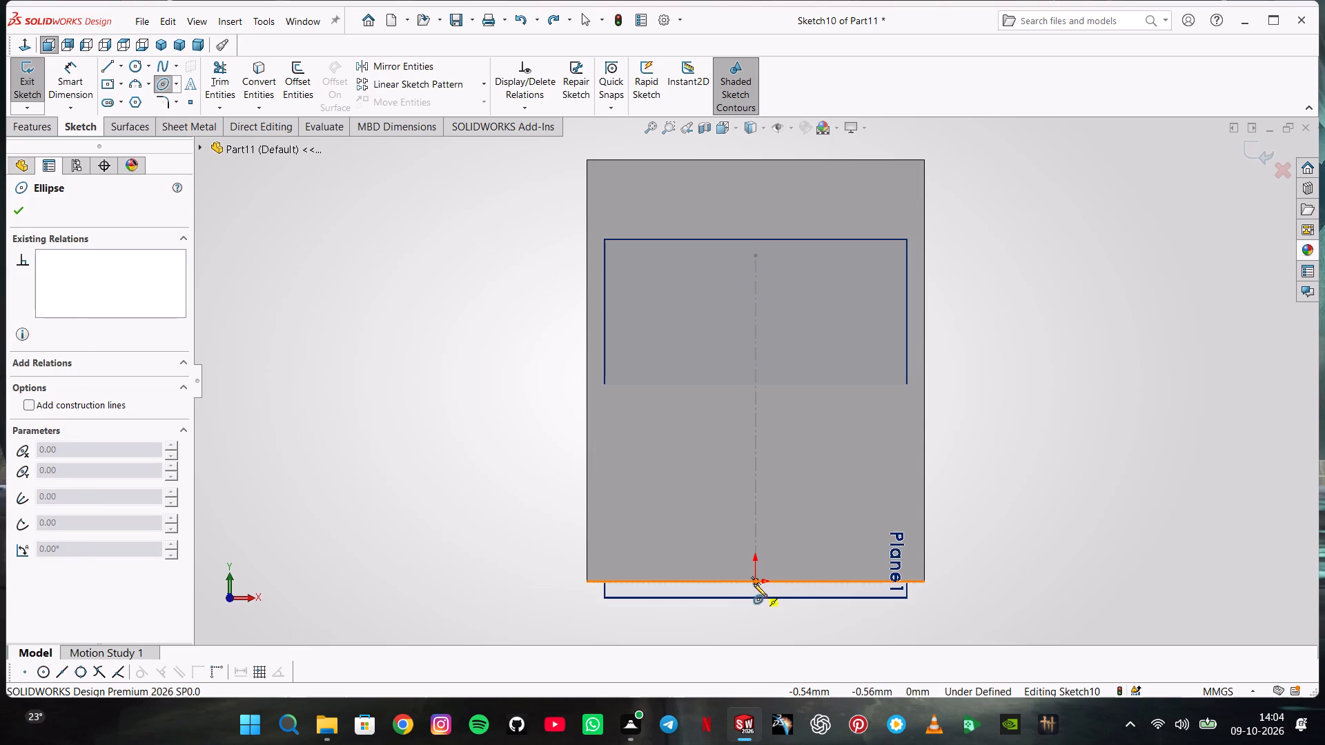
pyautogui.click(754, 584)
pyautogui.click(805, 583)
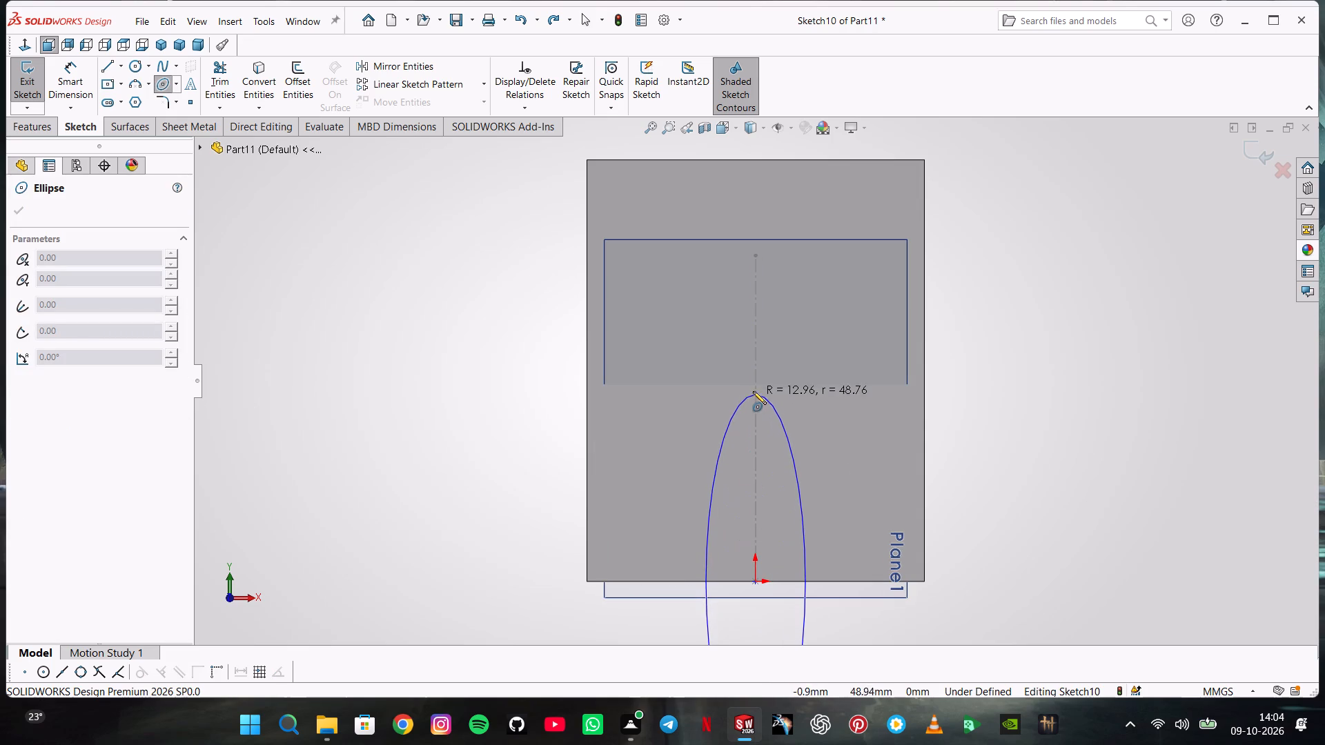
pyautogui.click(753, 390)
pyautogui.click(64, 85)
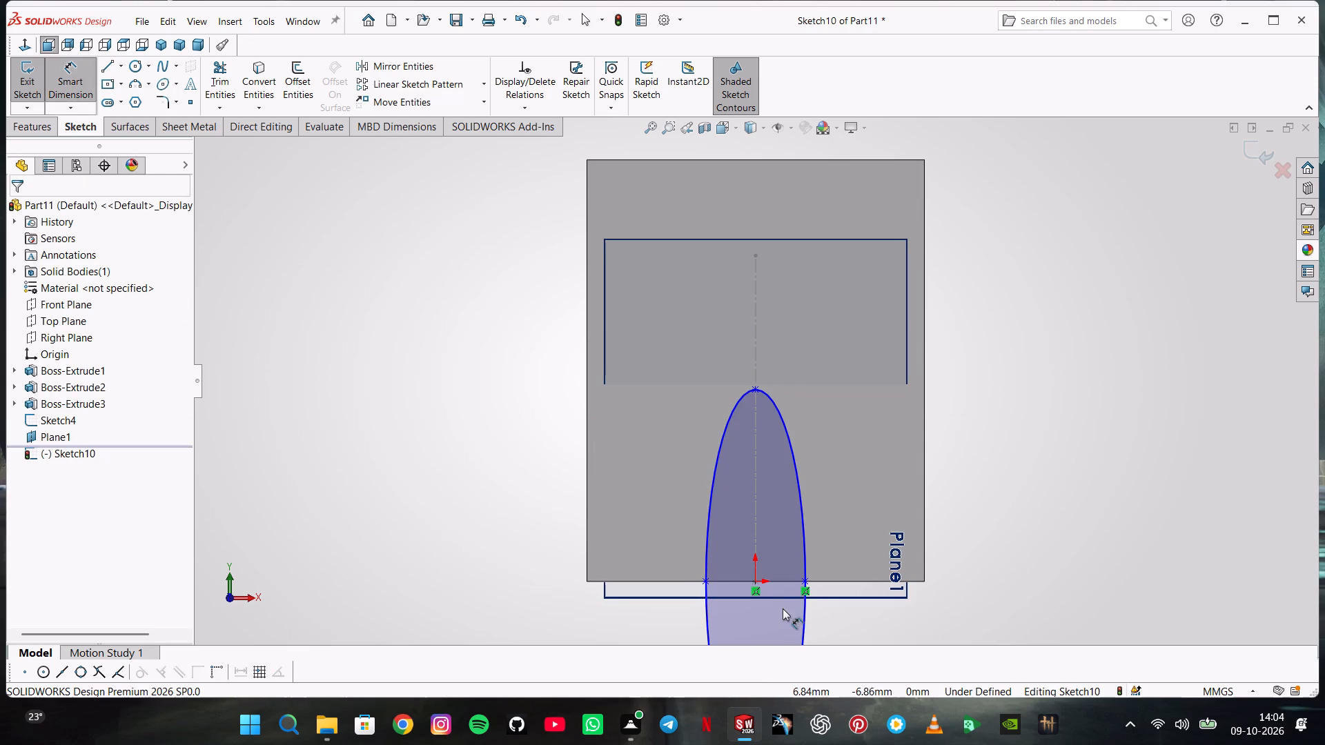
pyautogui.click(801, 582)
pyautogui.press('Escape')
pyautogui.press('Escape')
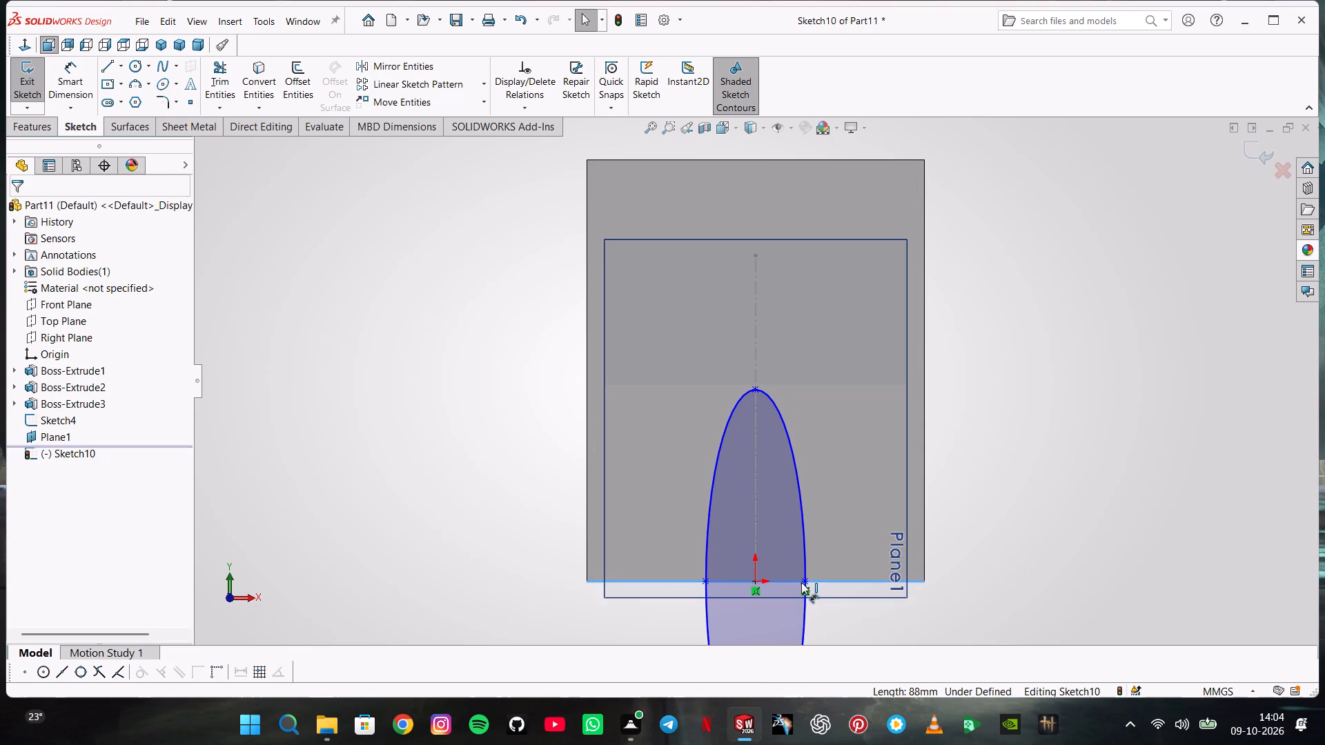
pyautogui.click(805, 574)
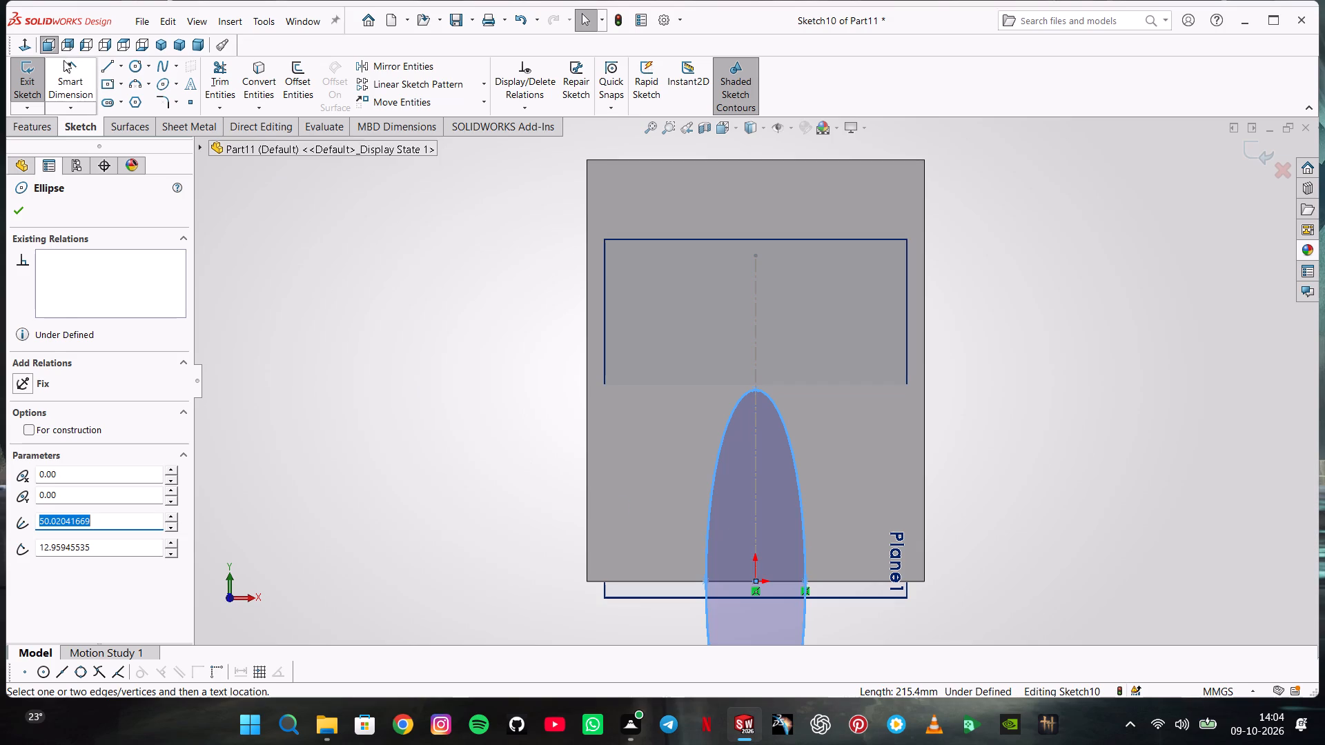
# Dimension the ellipse's short axis between its two side vertices and set it to 48 mm.
pyautogui.click(62, 59)
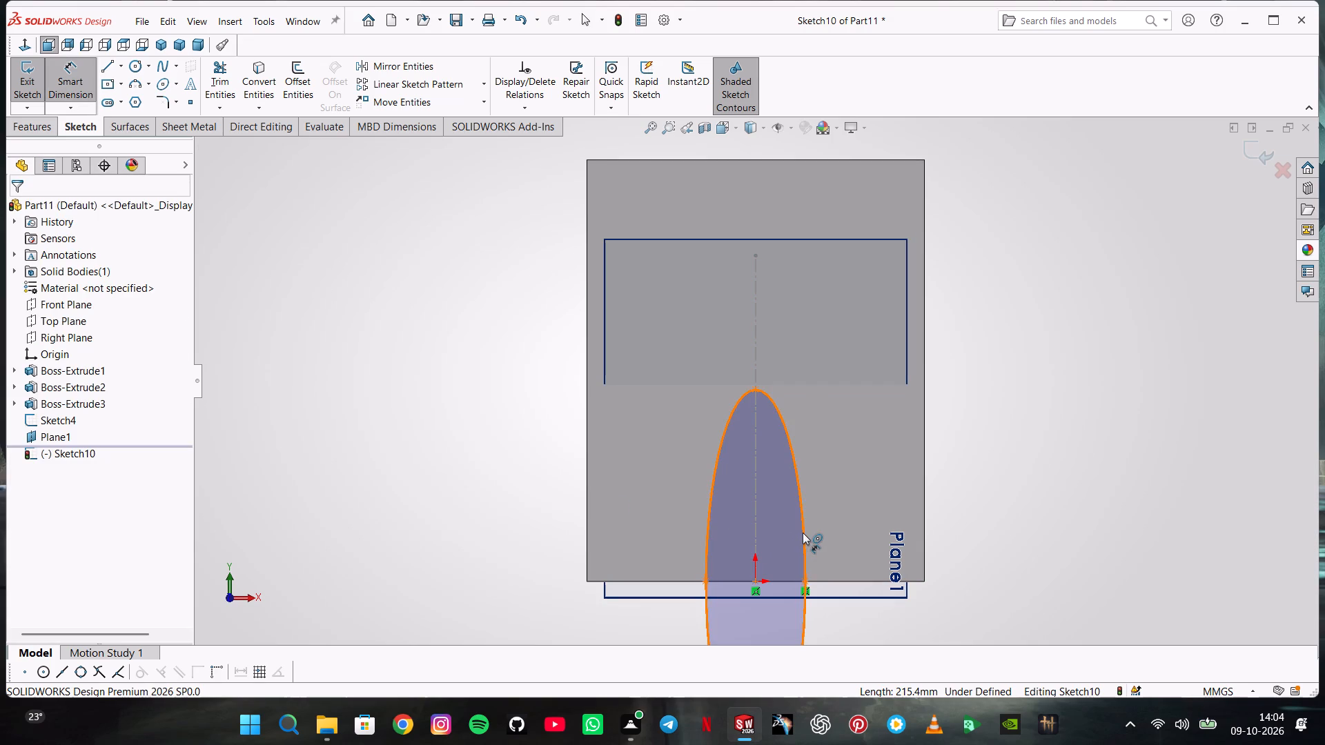
pyautogui.click(803, 533)
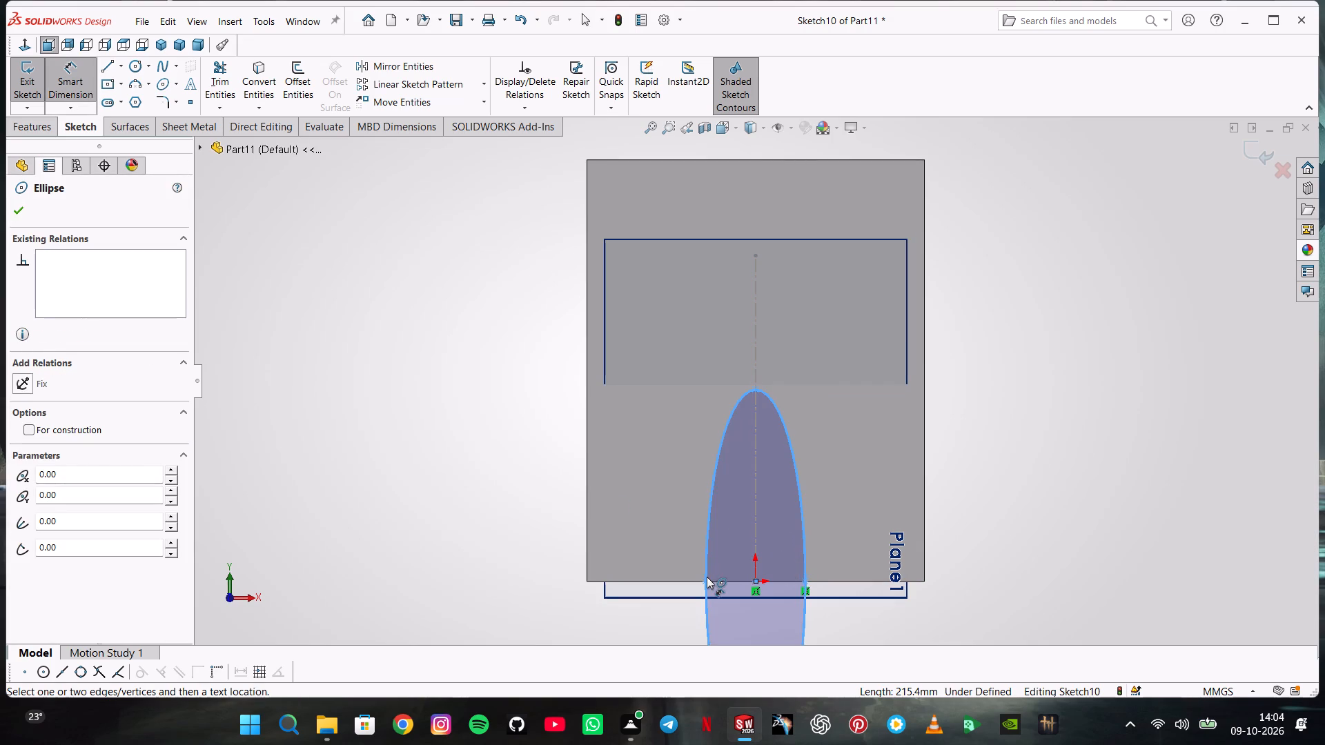
pyautogui.click(707, 577)
pyautogui.press('Escape')
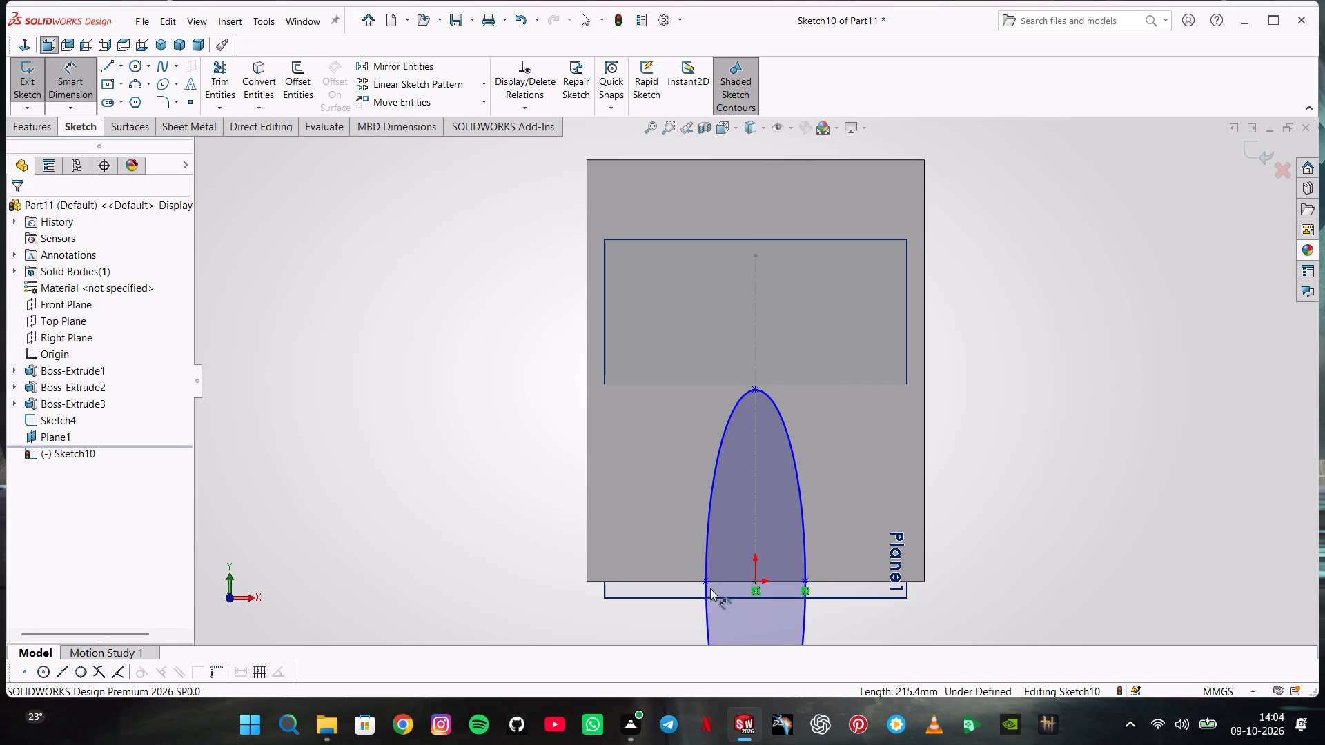
pyautogui.click(703, 579)
pyautogui.click(805, 581)
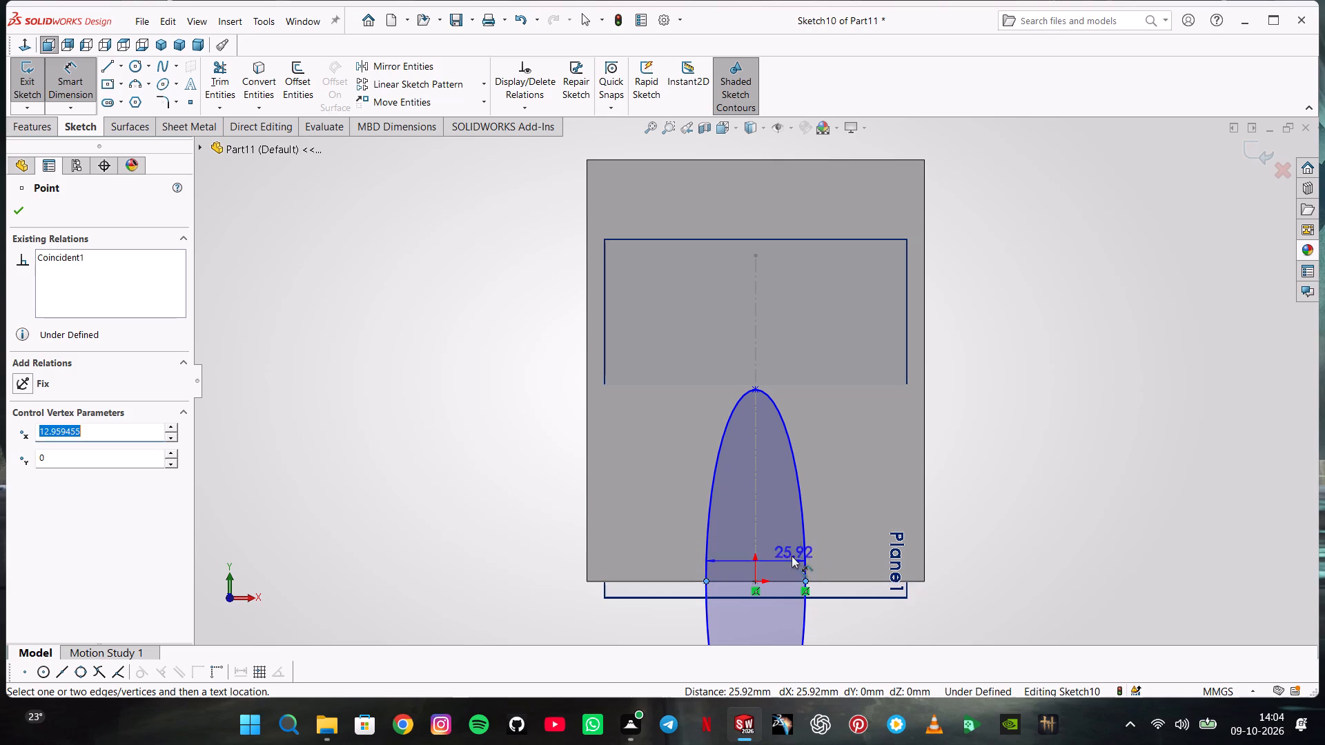
pyautogui.click(785, 544)
pyautogui.write('24')
pyautogui.write('*2')
pyautogui.press('Return')
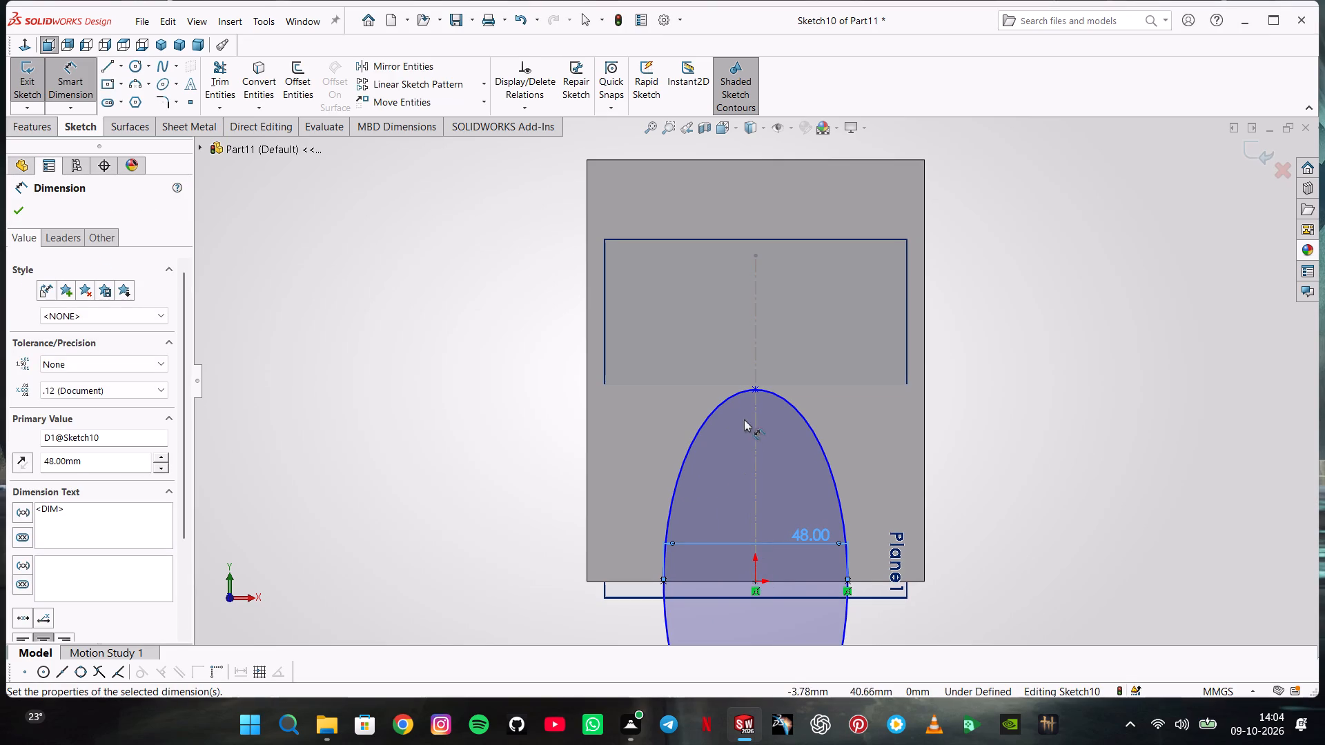
# Dimension the ellipse's long axis between its two end vertices, set it to 110 mm, and exit the sketch.
pyautogui.click(754, 388)
pyautogui.scroll(4, 766, 421)
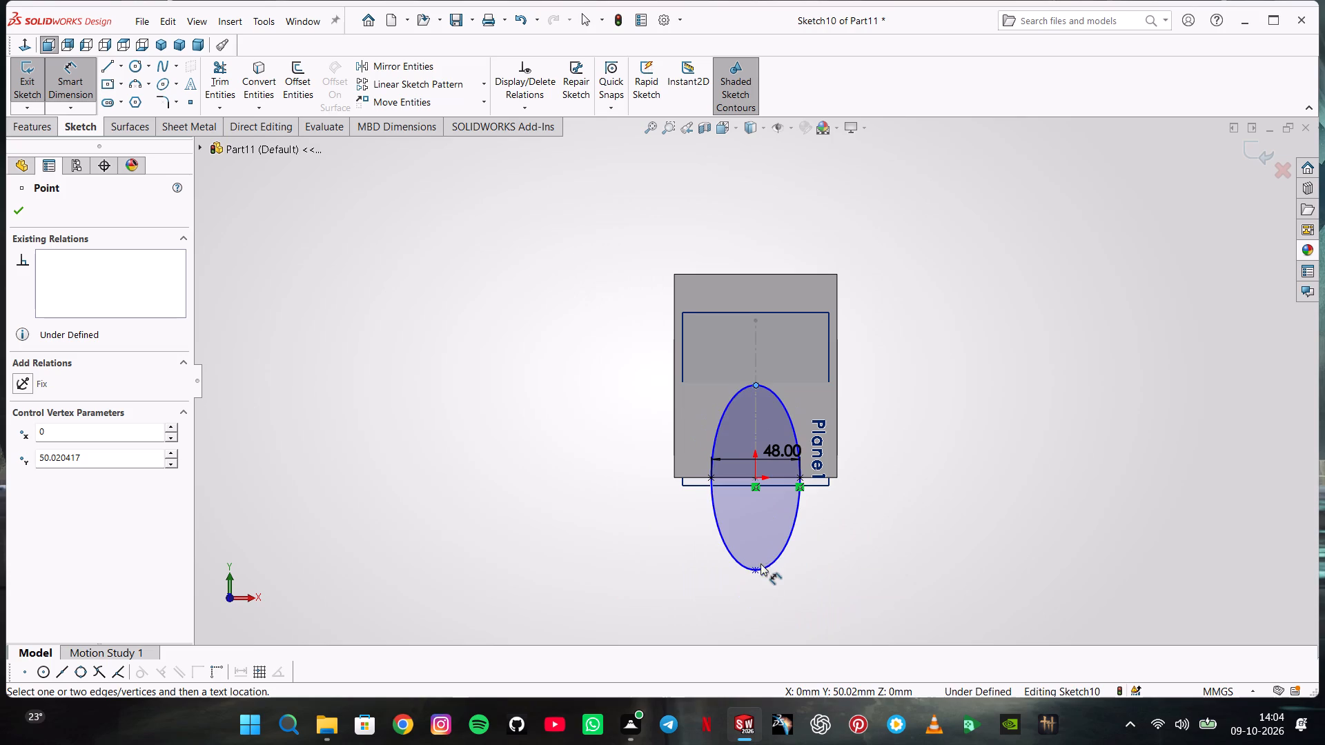
pyautogui.click(758, 573)
pyautogui.click(872, 510)
pyautogui.write('110')
pyautogui.press('Return')
pyautogui.press('Escape')
pyautogui.press('Escape')
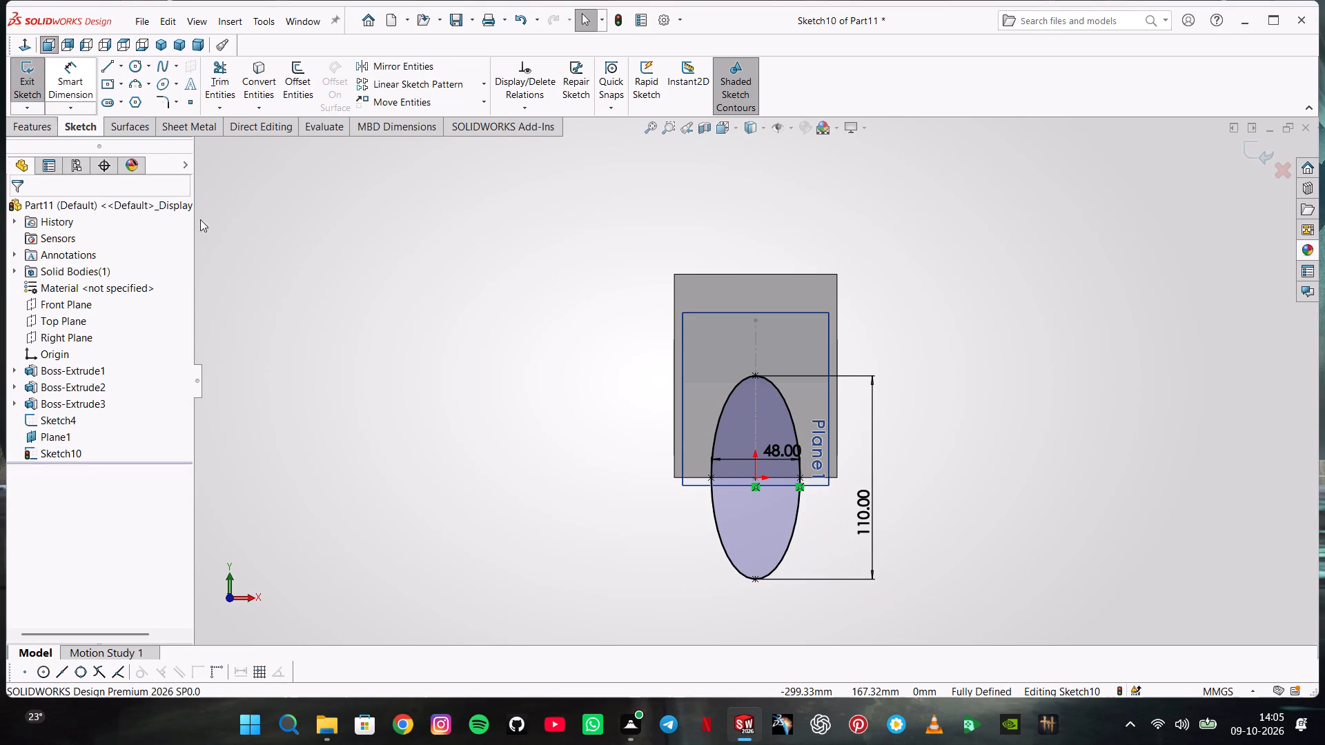
pyautogui.moveTo(484, 442); pyautogui.dragTo(493, 186, button='middle')
pyautogui.click(722, 382)
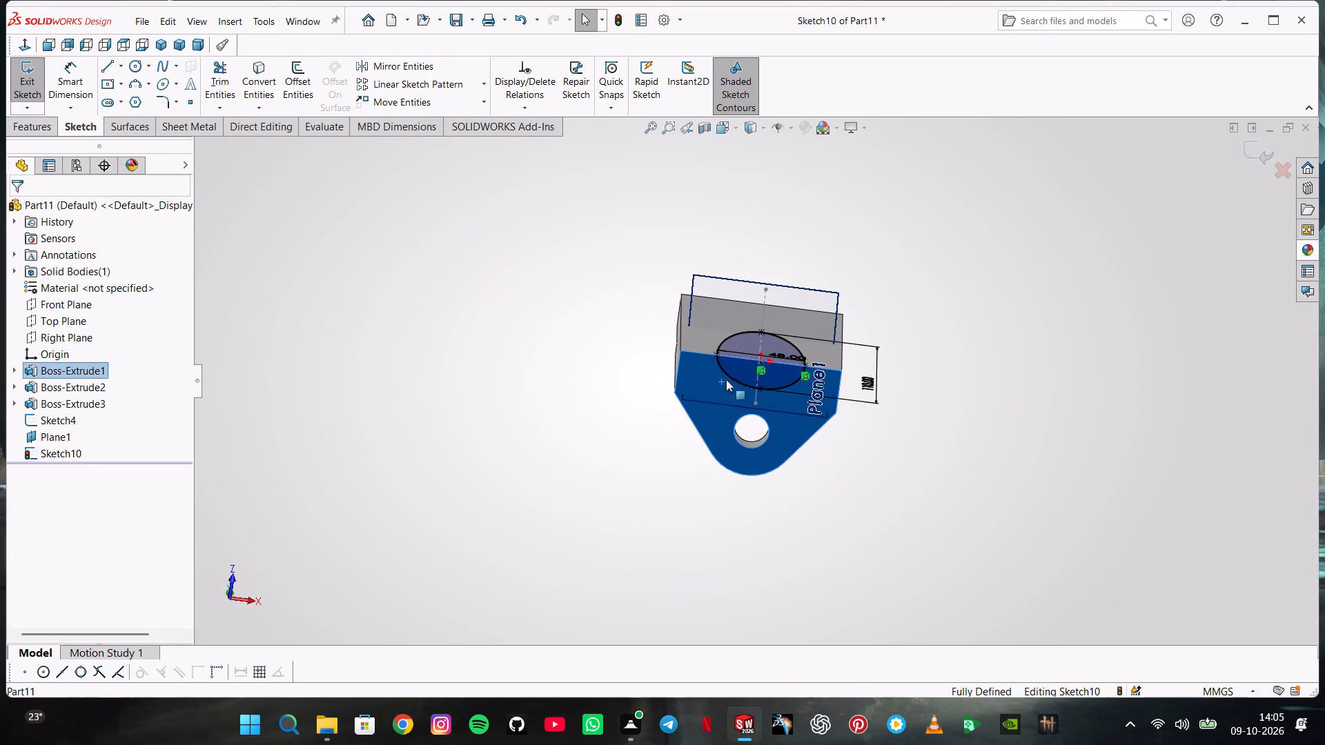
pyautogui.click(21, 64)
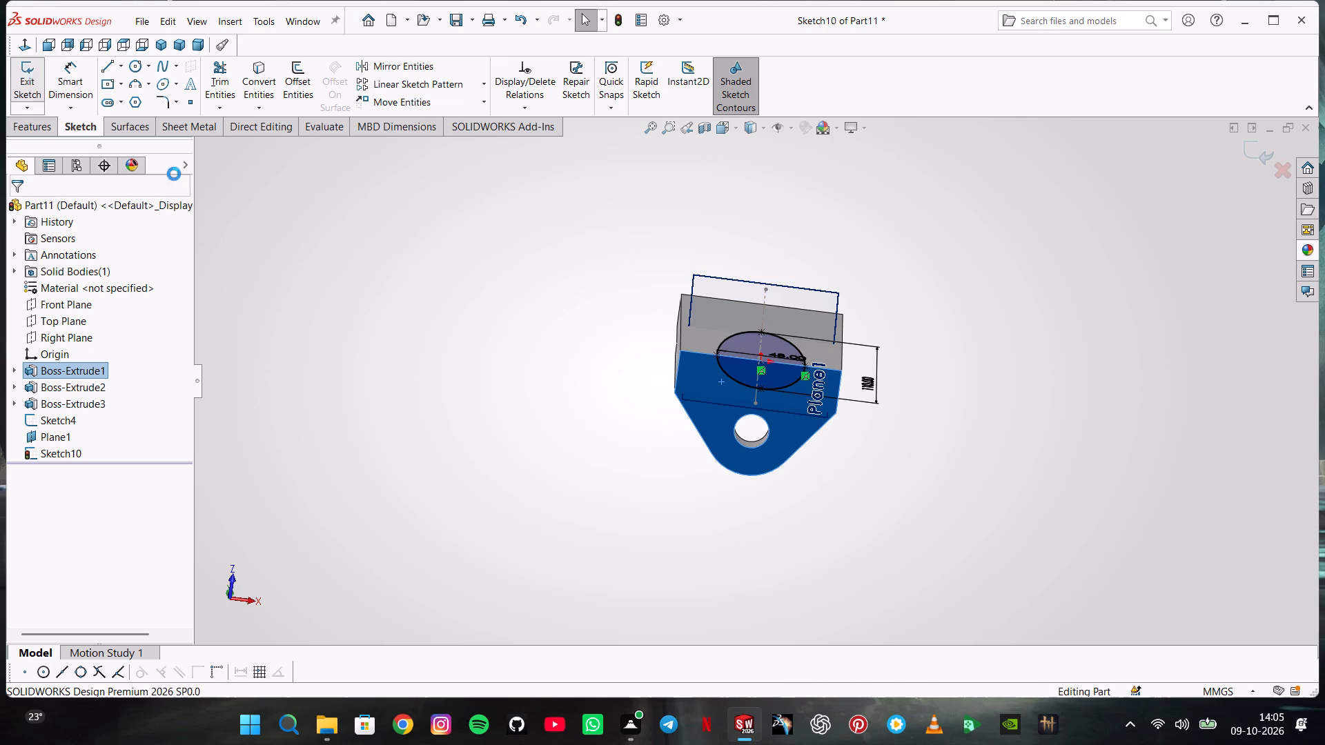
# On the lug-side end face, sketch a circle centred on the origin and dimension its diameter to 48 mm.
pyautogui.click(692, 371)
pyautogui.click(755, 338)
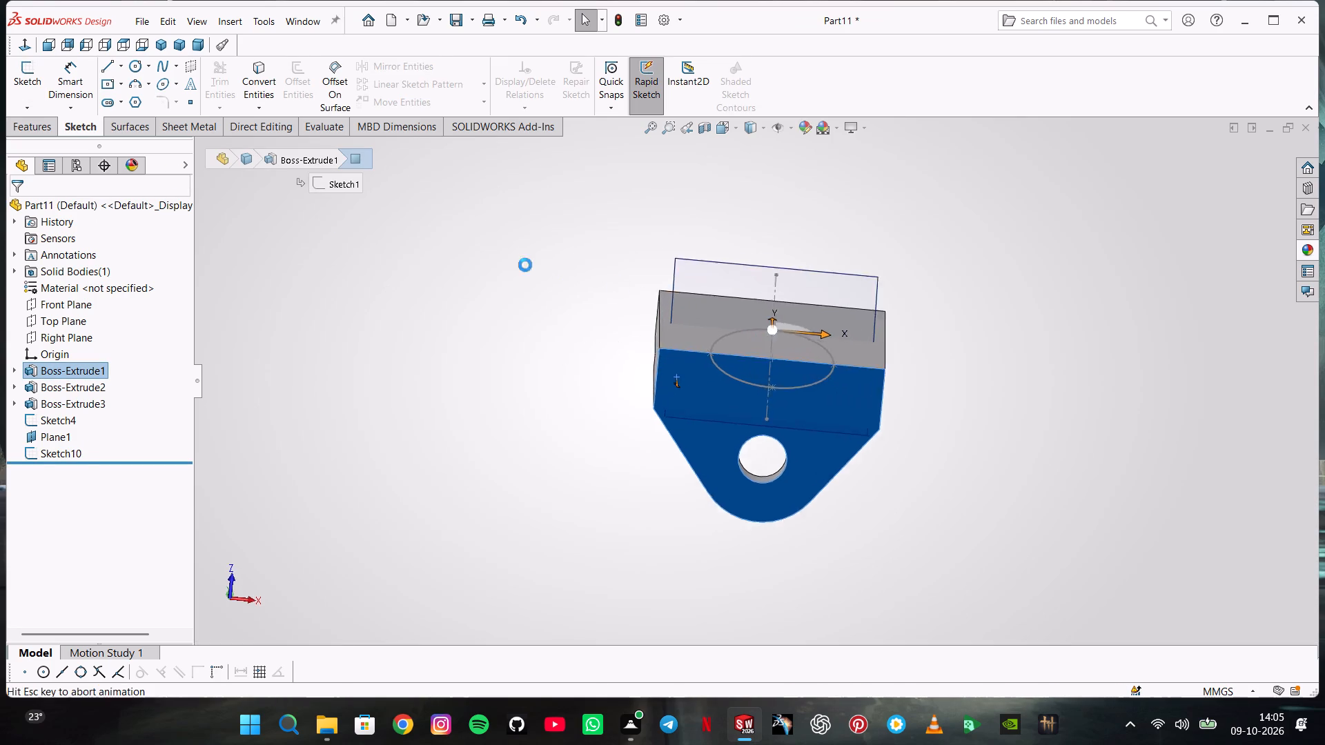
pyautogui.click(134, 66)
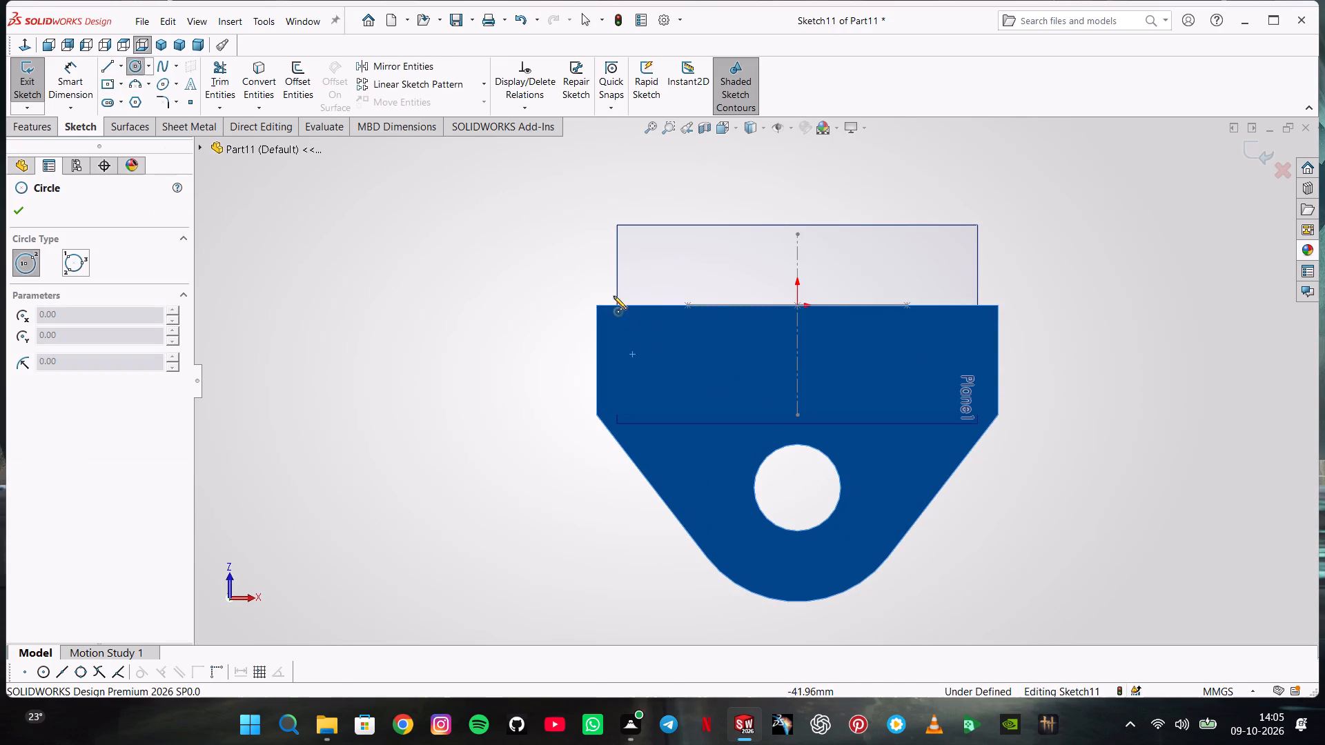
pyautogui.click(798, 307)
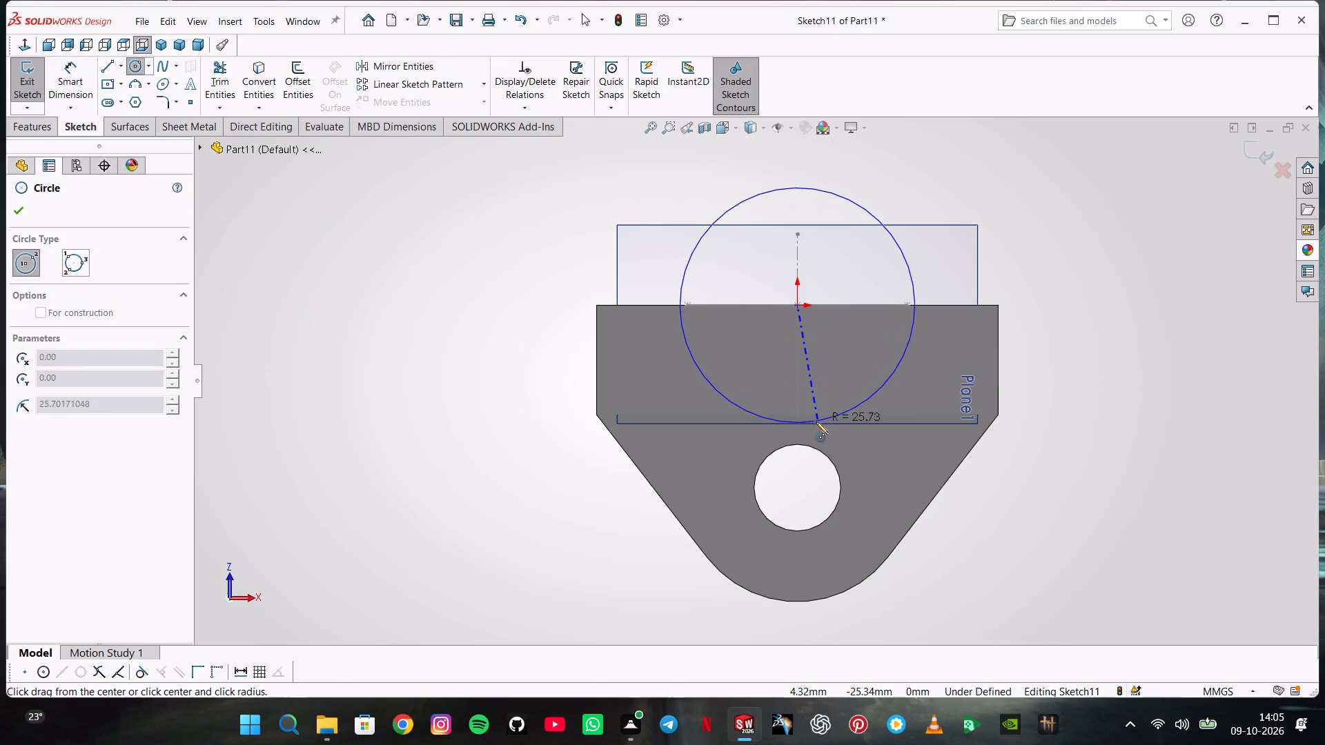
pyautogui.click(798, 422)
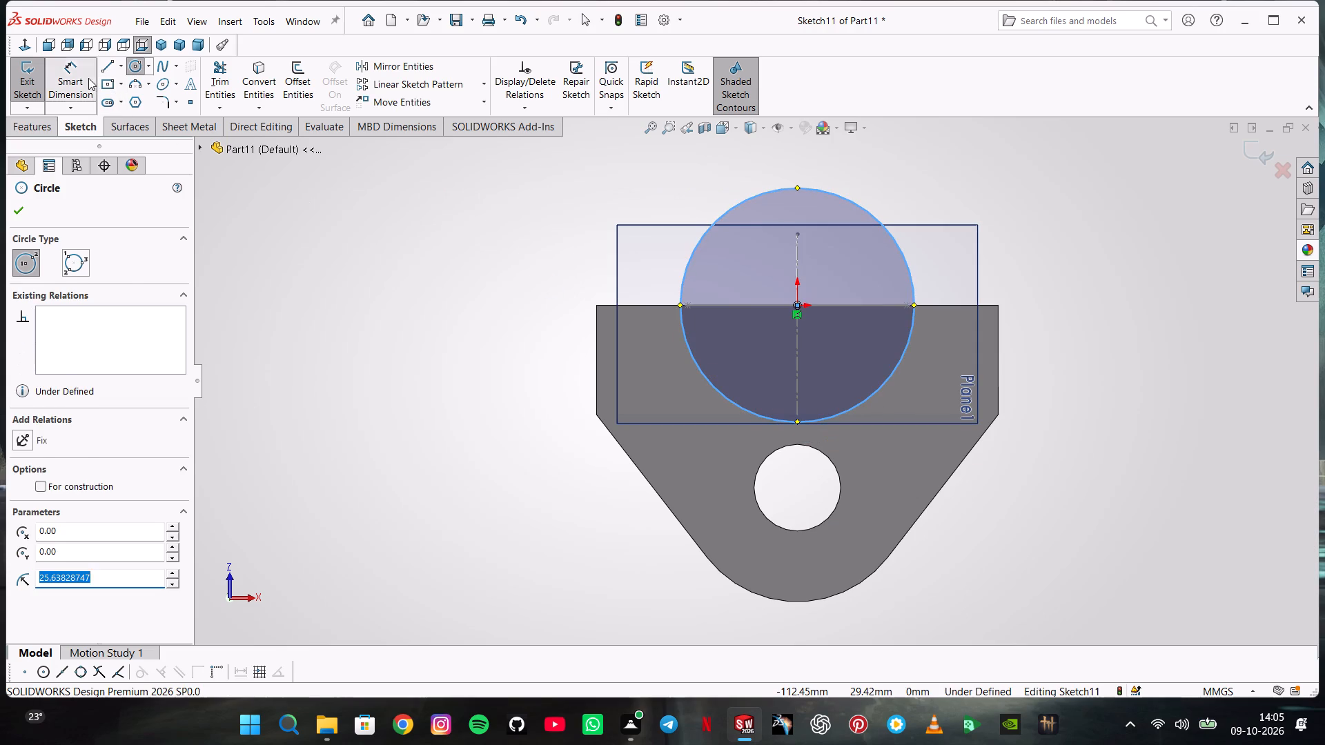
pyautogui.click(88, 78)
pyautogui.click(685, 272)
pyautogui.click(527, 281)
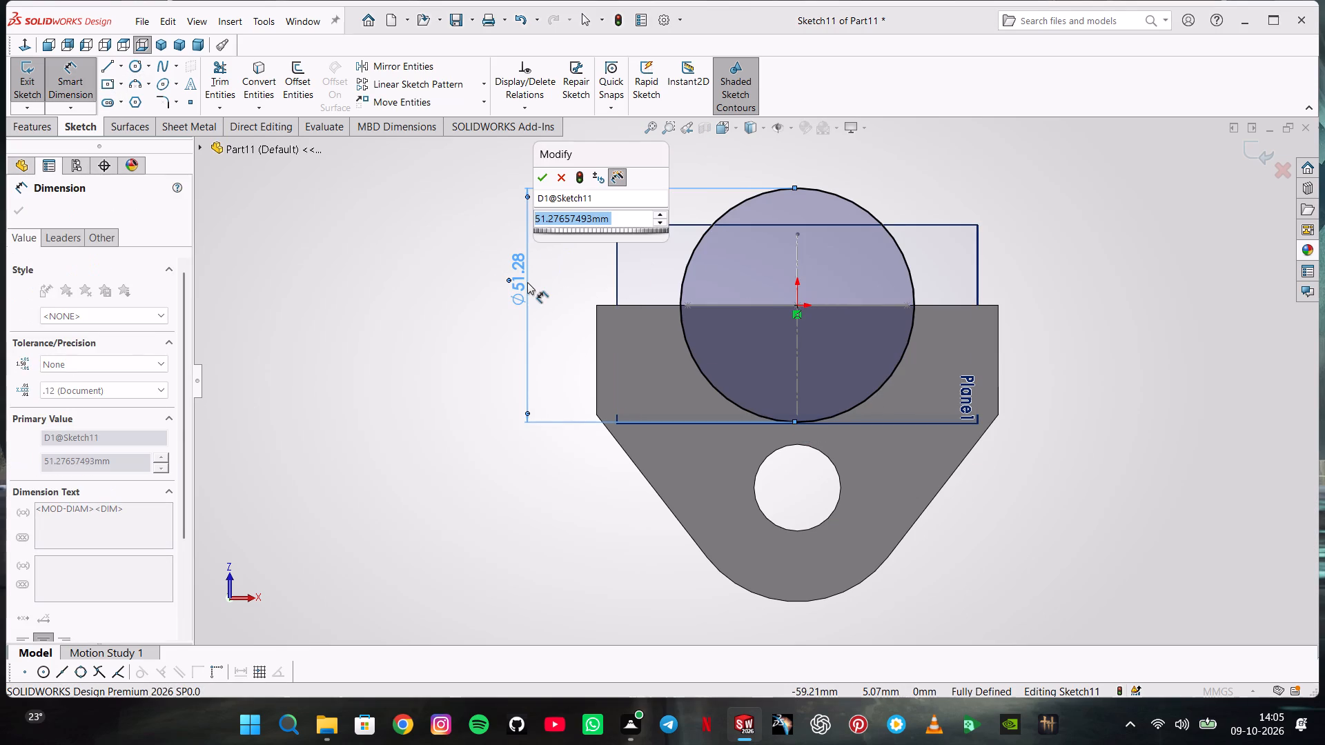
pyautogui.write('24*')
pyautogui.press('2')
pyautogui.press('Return')
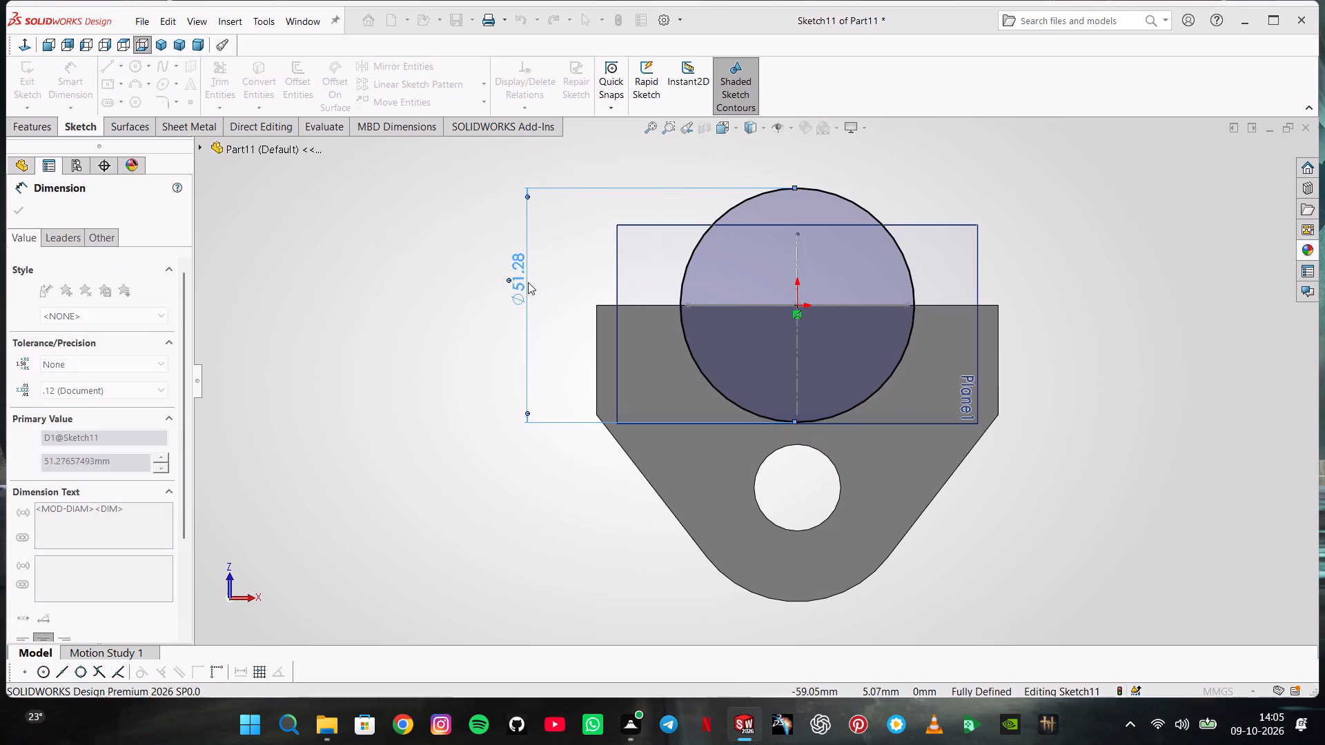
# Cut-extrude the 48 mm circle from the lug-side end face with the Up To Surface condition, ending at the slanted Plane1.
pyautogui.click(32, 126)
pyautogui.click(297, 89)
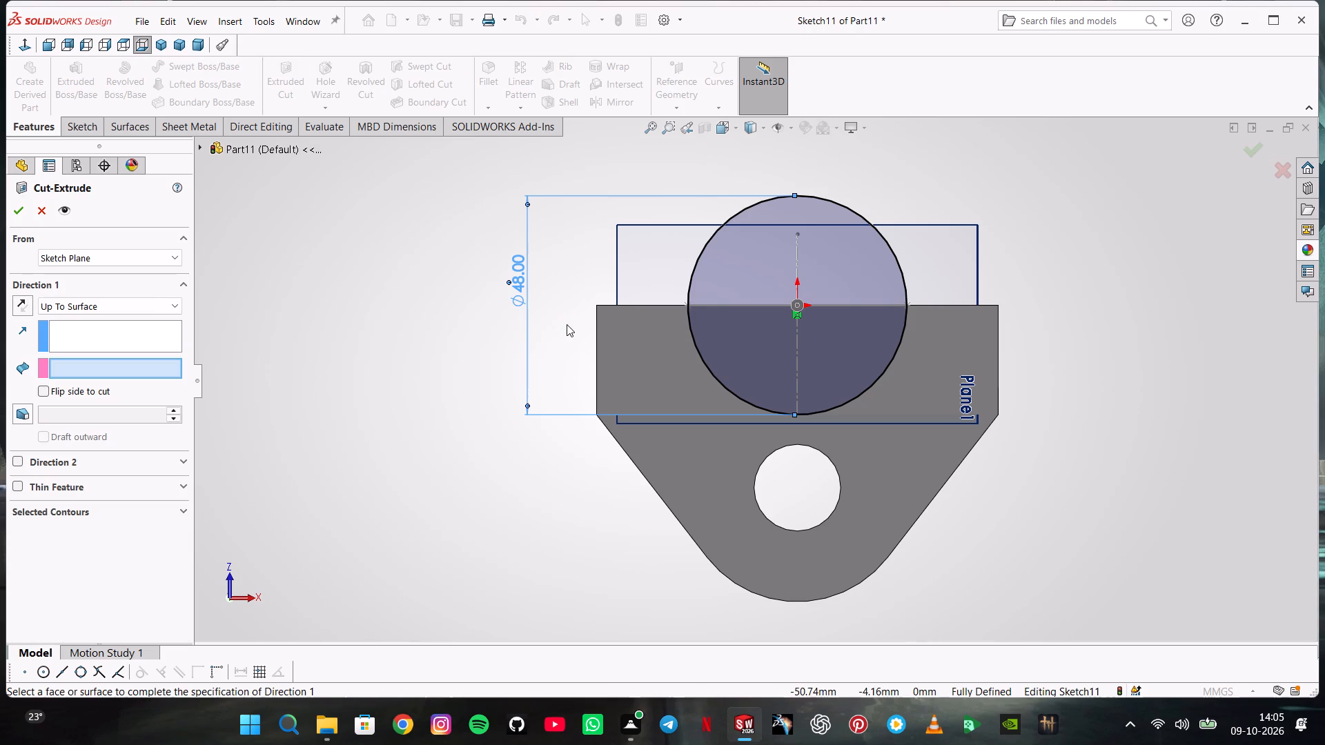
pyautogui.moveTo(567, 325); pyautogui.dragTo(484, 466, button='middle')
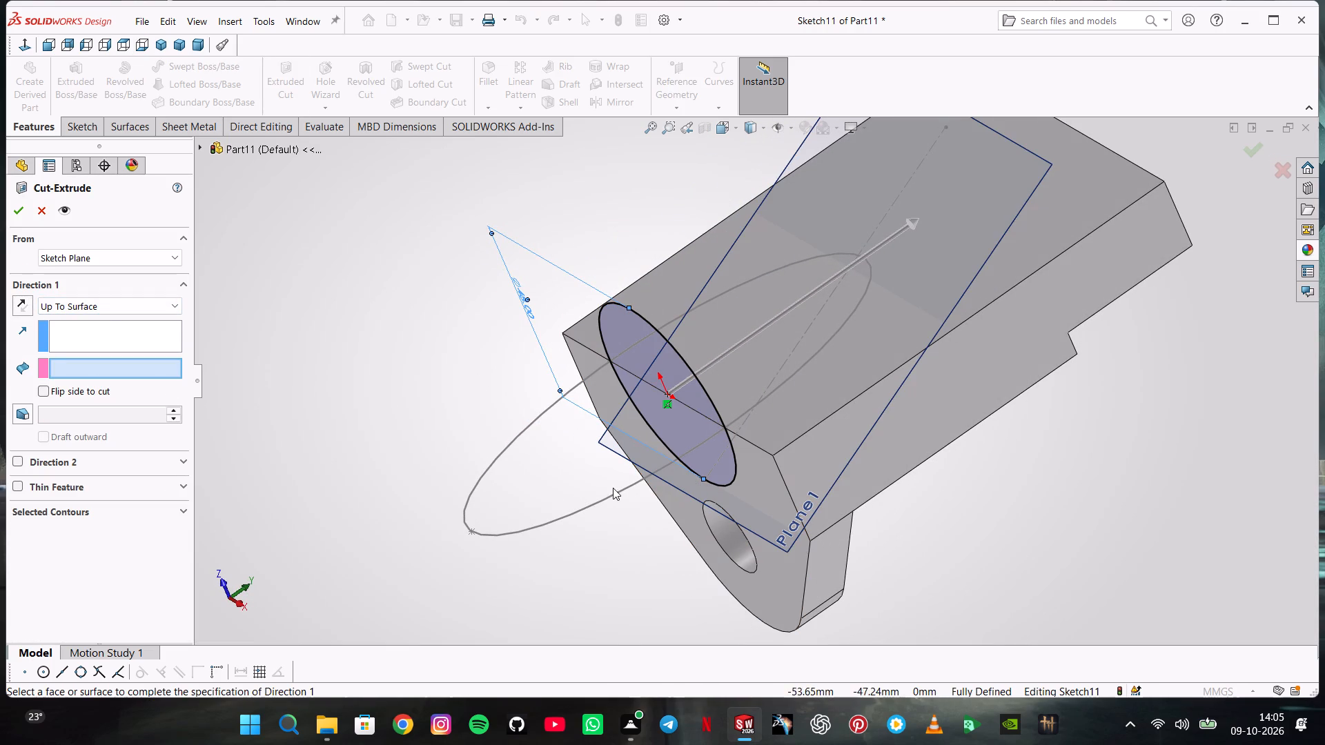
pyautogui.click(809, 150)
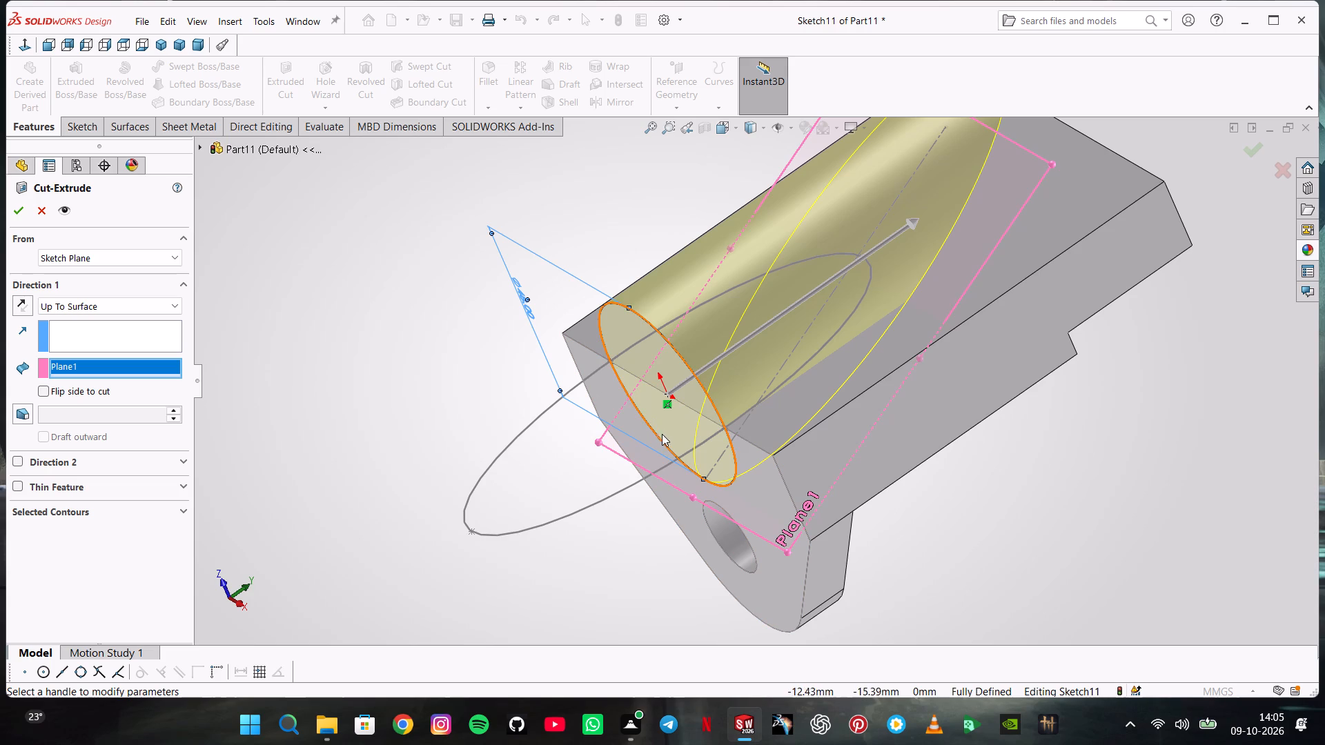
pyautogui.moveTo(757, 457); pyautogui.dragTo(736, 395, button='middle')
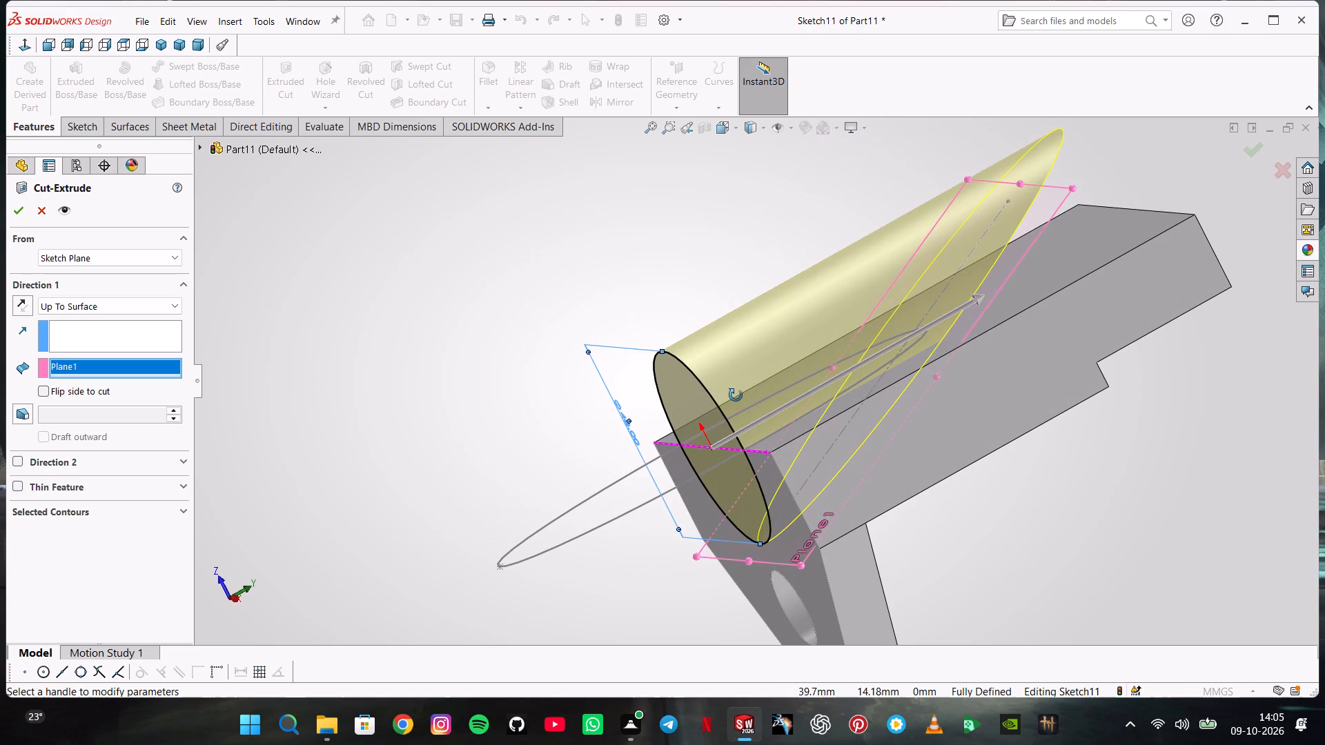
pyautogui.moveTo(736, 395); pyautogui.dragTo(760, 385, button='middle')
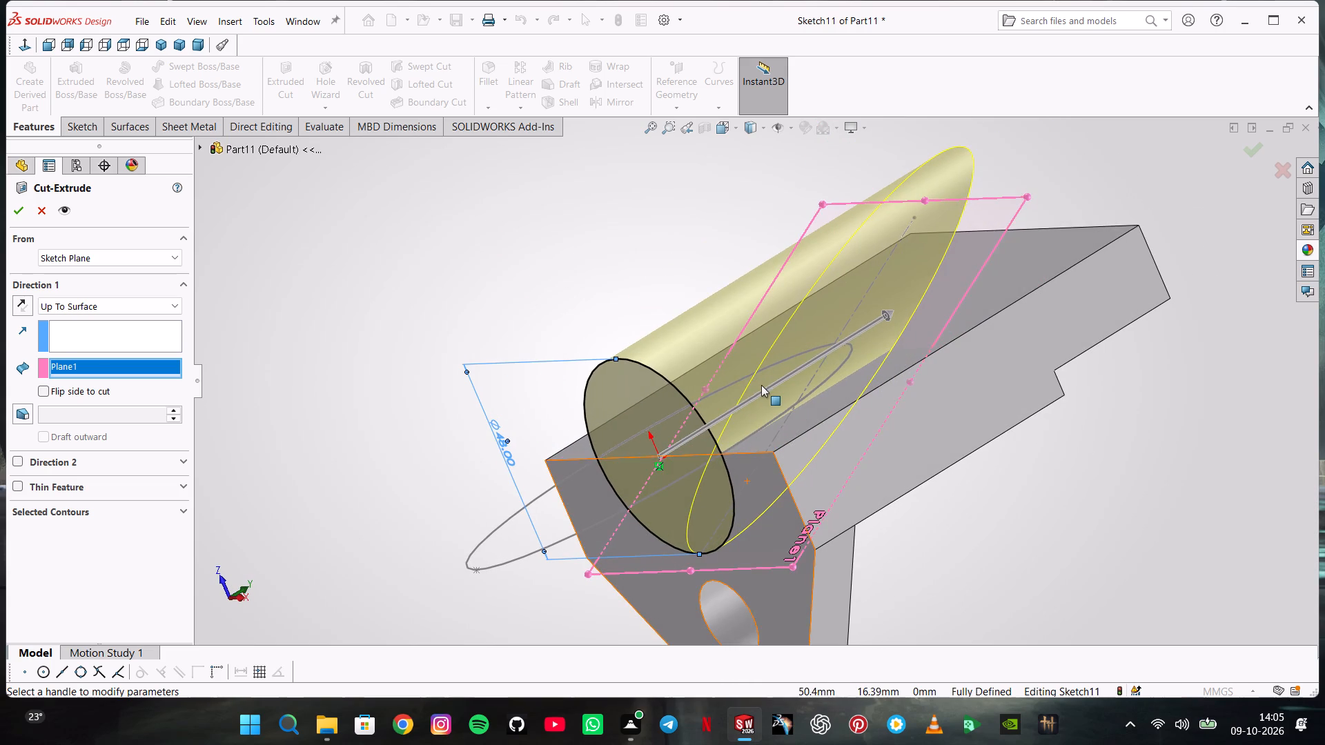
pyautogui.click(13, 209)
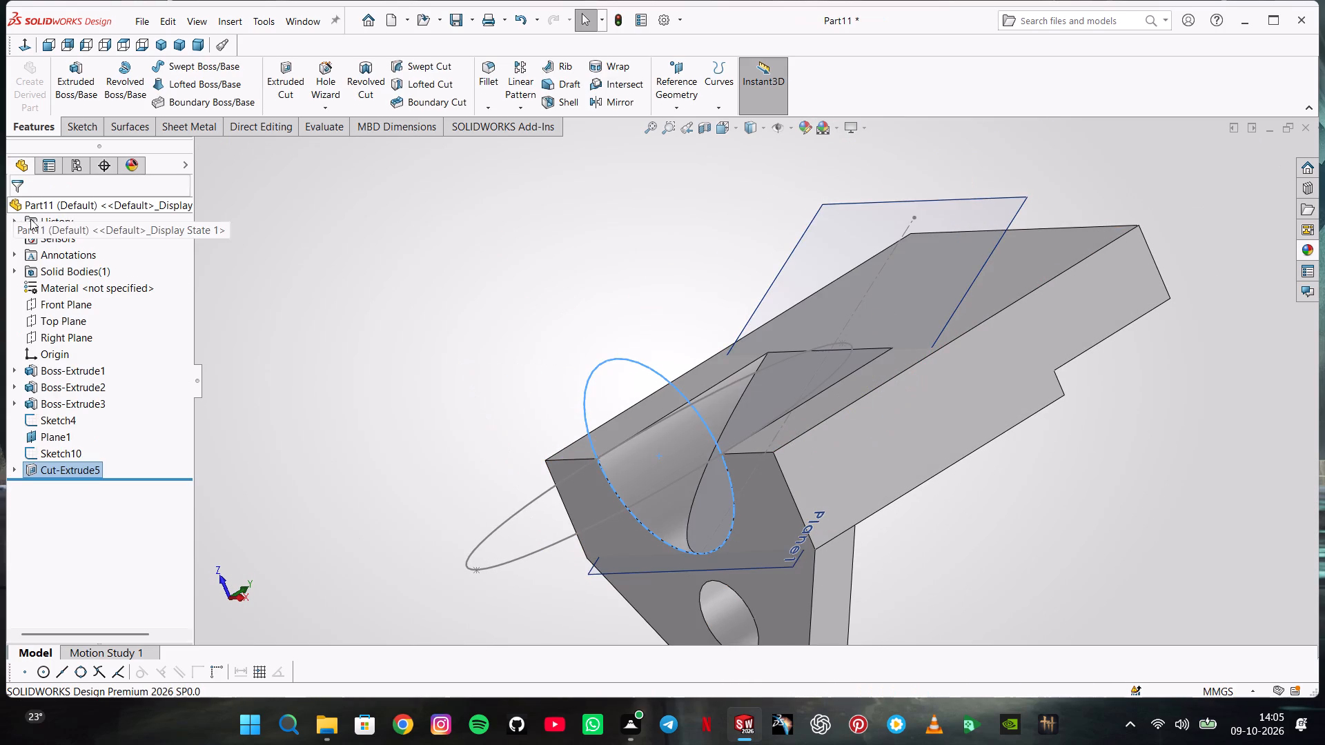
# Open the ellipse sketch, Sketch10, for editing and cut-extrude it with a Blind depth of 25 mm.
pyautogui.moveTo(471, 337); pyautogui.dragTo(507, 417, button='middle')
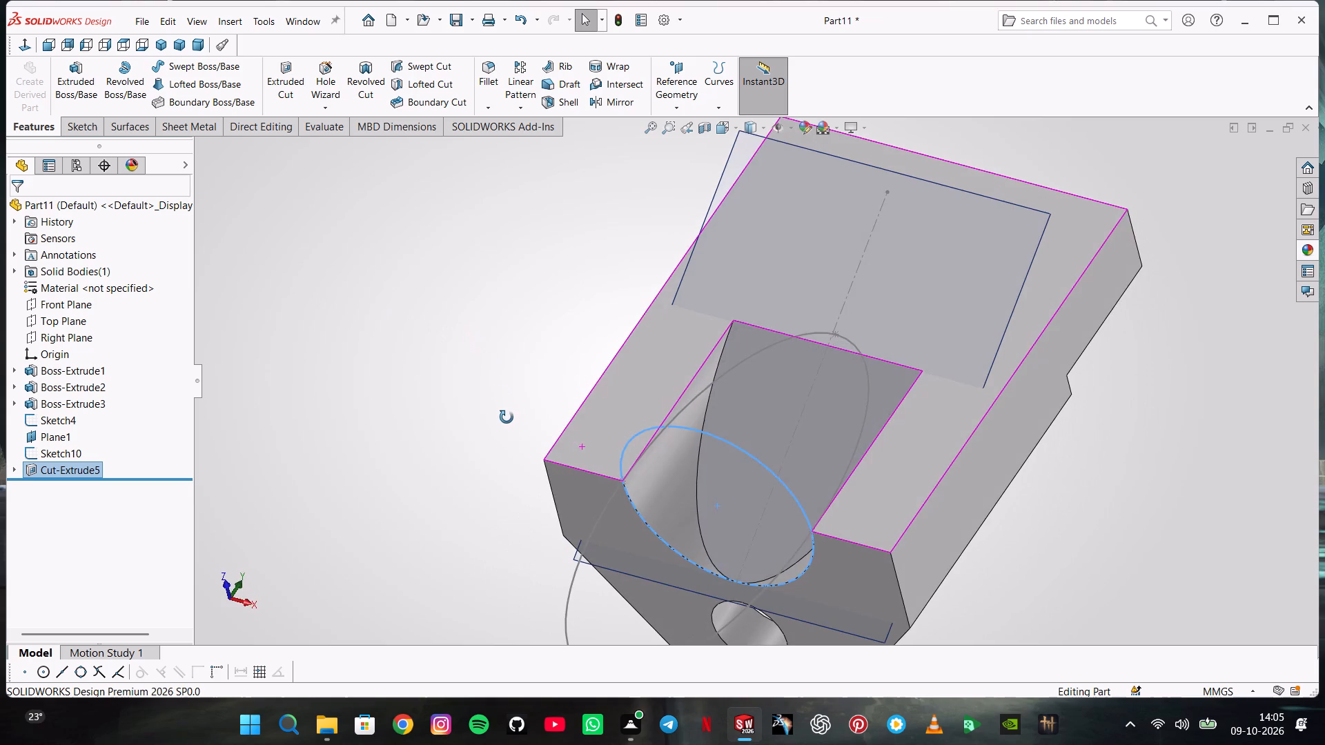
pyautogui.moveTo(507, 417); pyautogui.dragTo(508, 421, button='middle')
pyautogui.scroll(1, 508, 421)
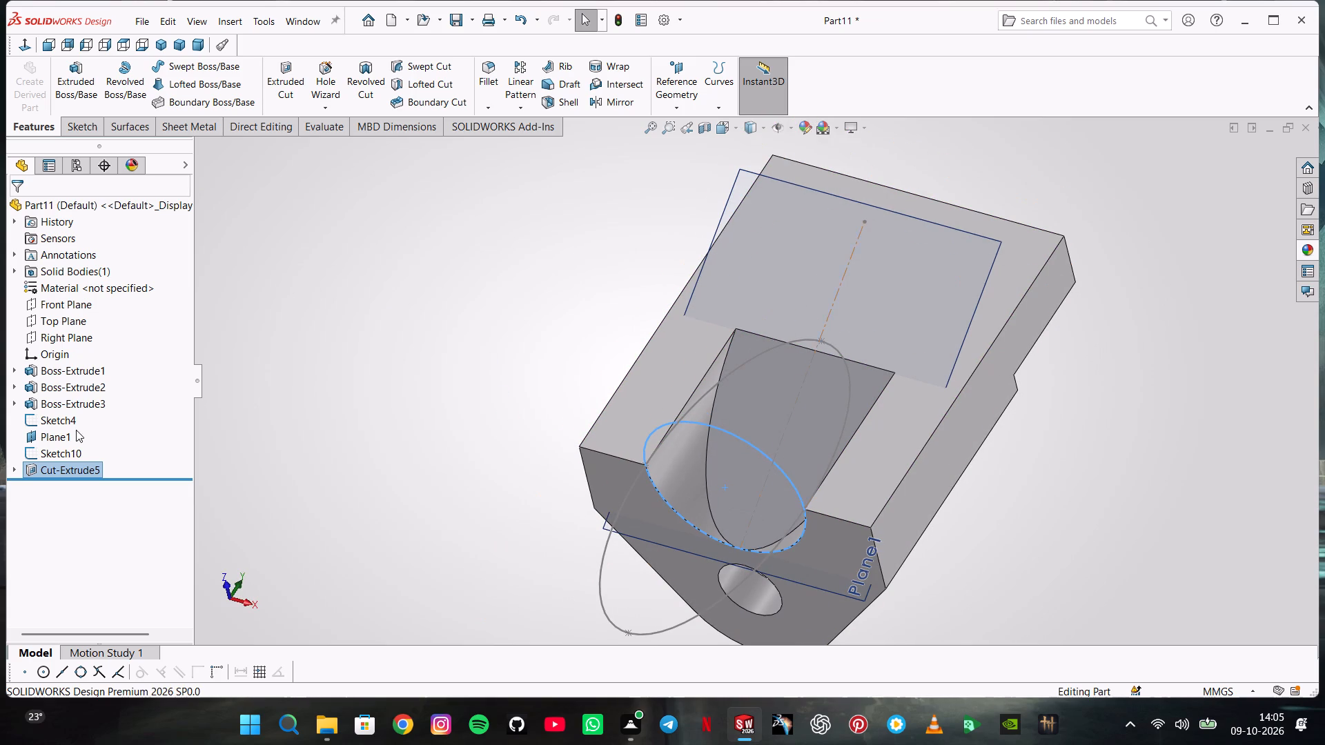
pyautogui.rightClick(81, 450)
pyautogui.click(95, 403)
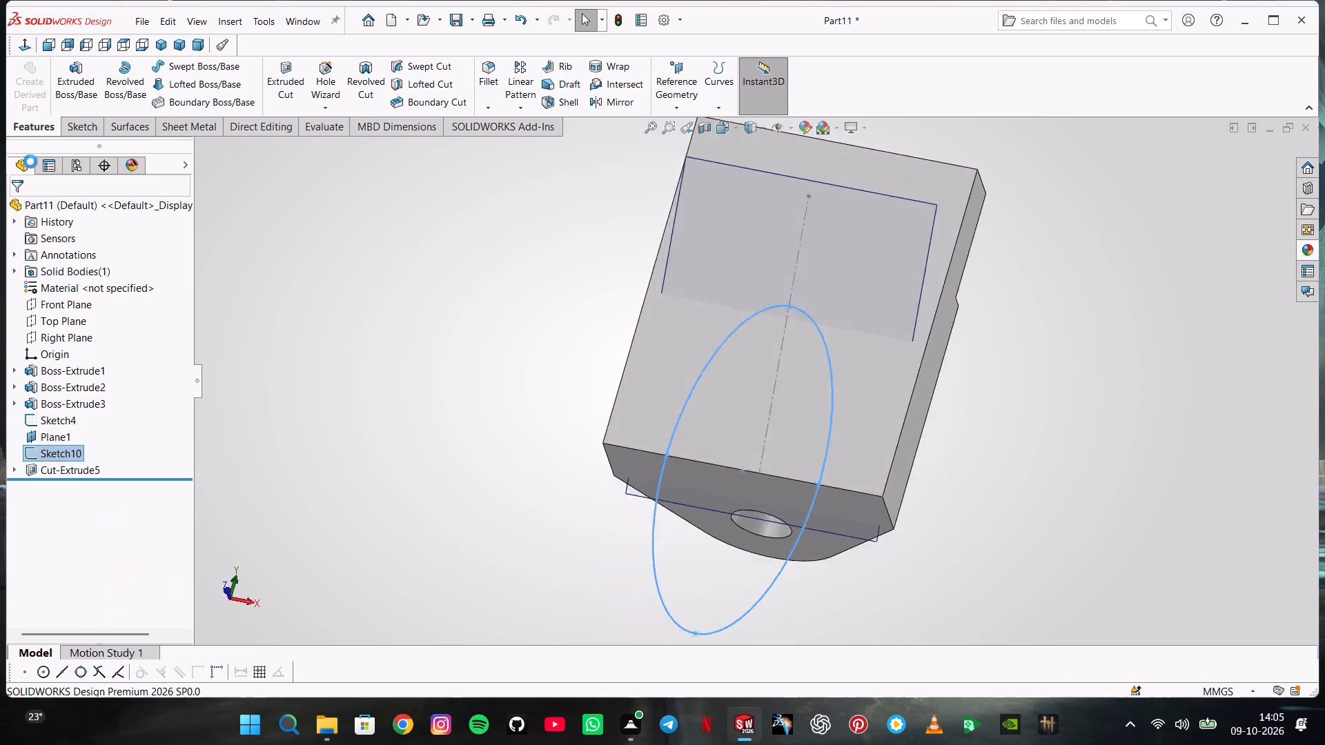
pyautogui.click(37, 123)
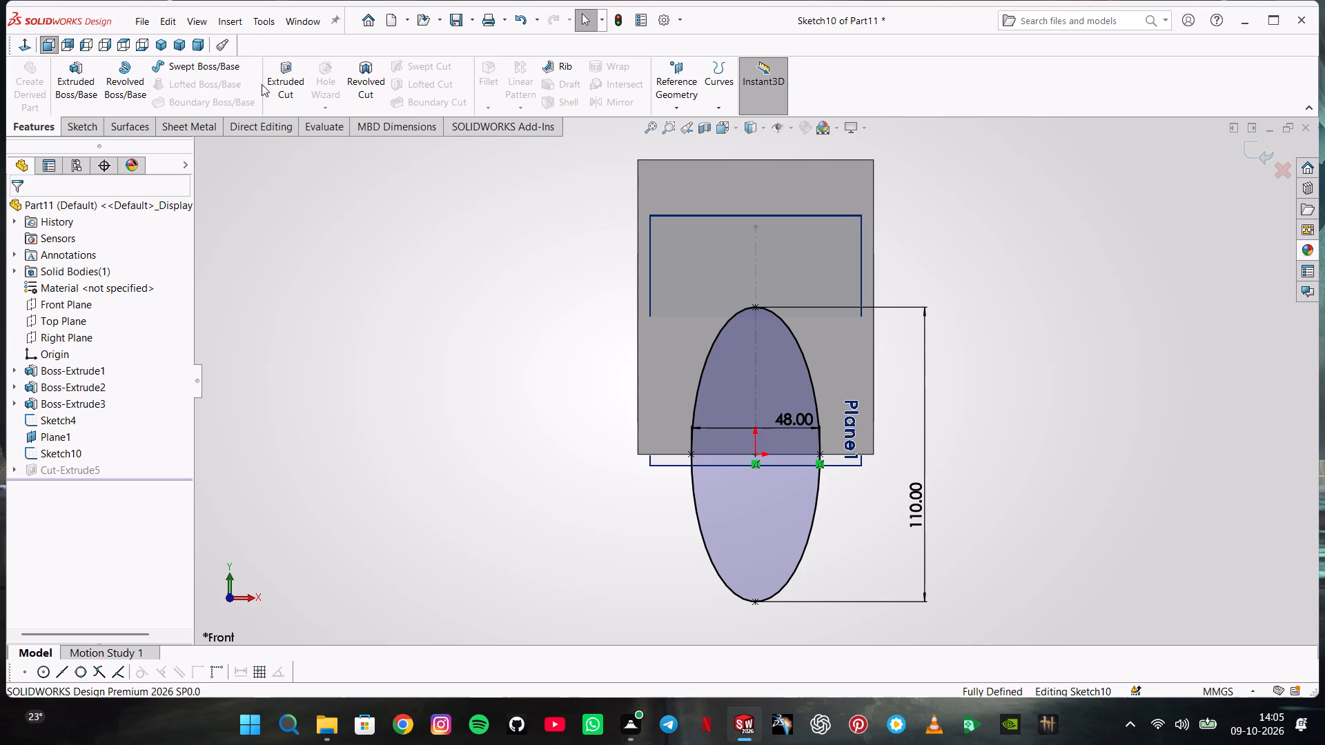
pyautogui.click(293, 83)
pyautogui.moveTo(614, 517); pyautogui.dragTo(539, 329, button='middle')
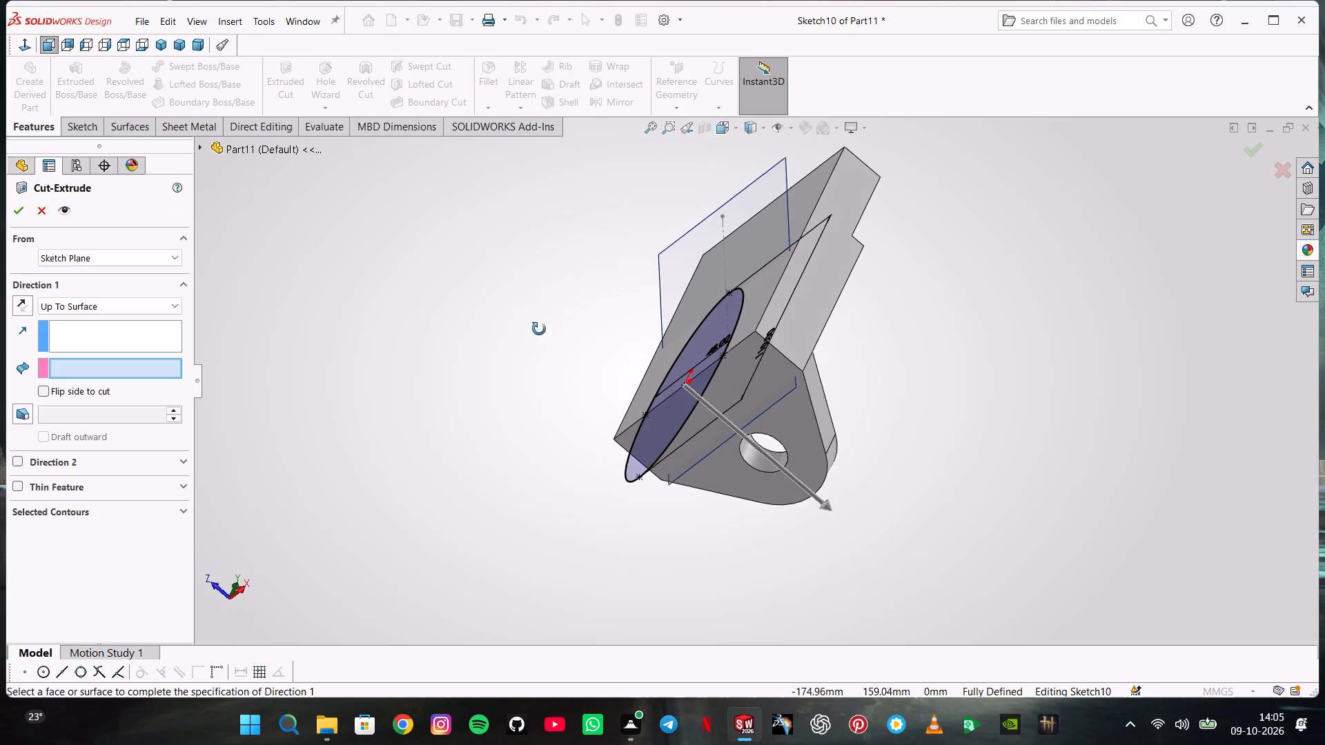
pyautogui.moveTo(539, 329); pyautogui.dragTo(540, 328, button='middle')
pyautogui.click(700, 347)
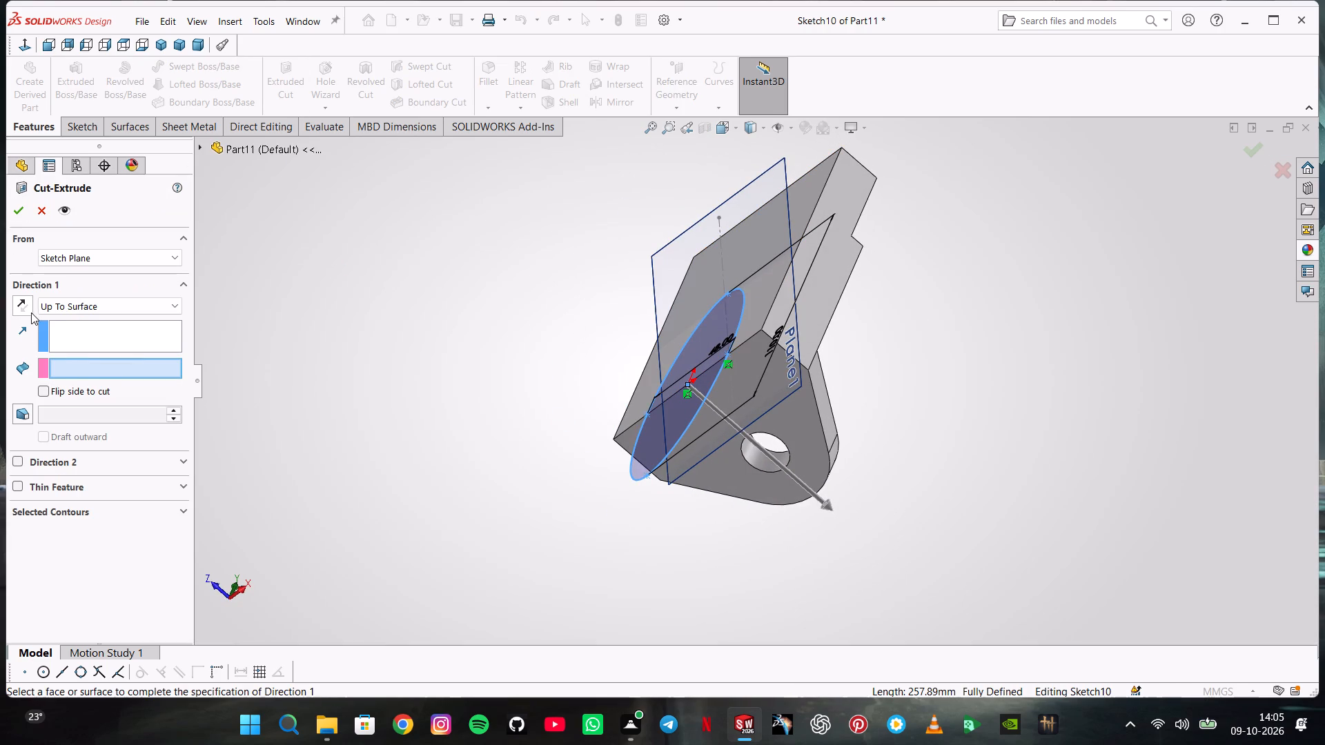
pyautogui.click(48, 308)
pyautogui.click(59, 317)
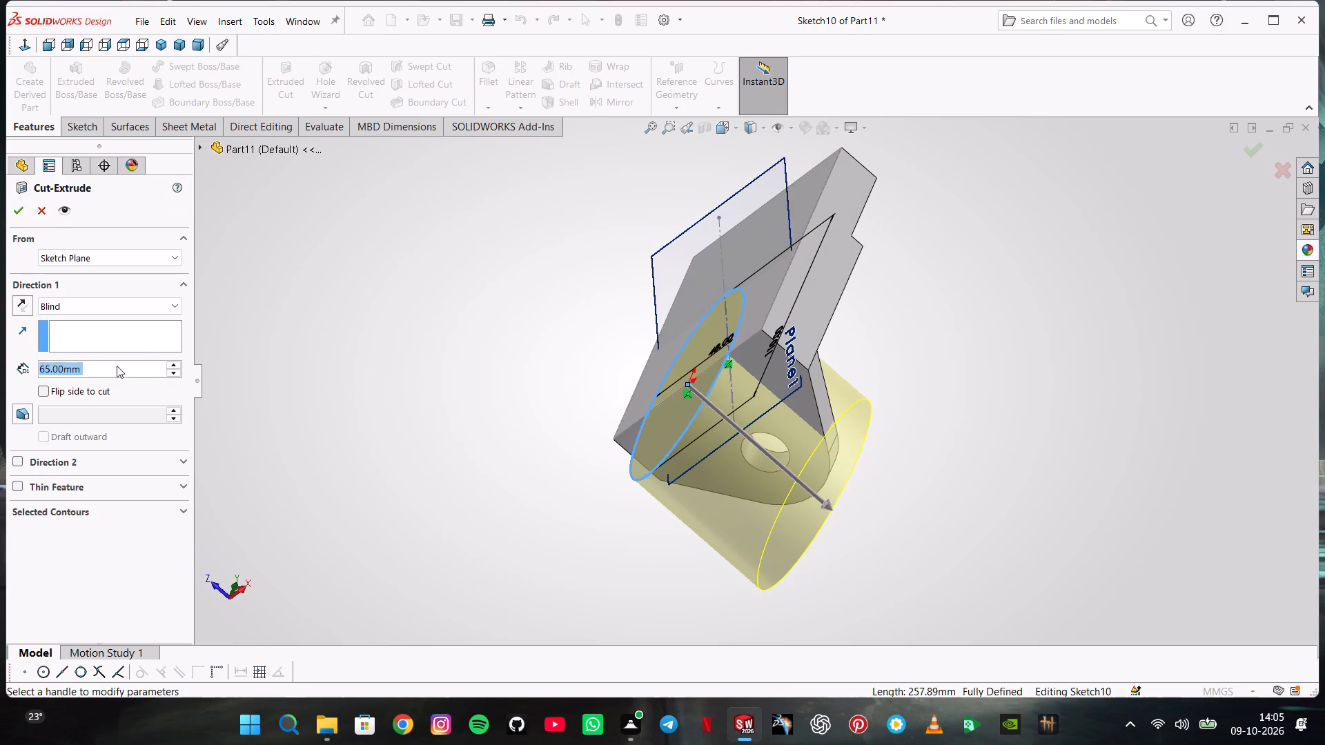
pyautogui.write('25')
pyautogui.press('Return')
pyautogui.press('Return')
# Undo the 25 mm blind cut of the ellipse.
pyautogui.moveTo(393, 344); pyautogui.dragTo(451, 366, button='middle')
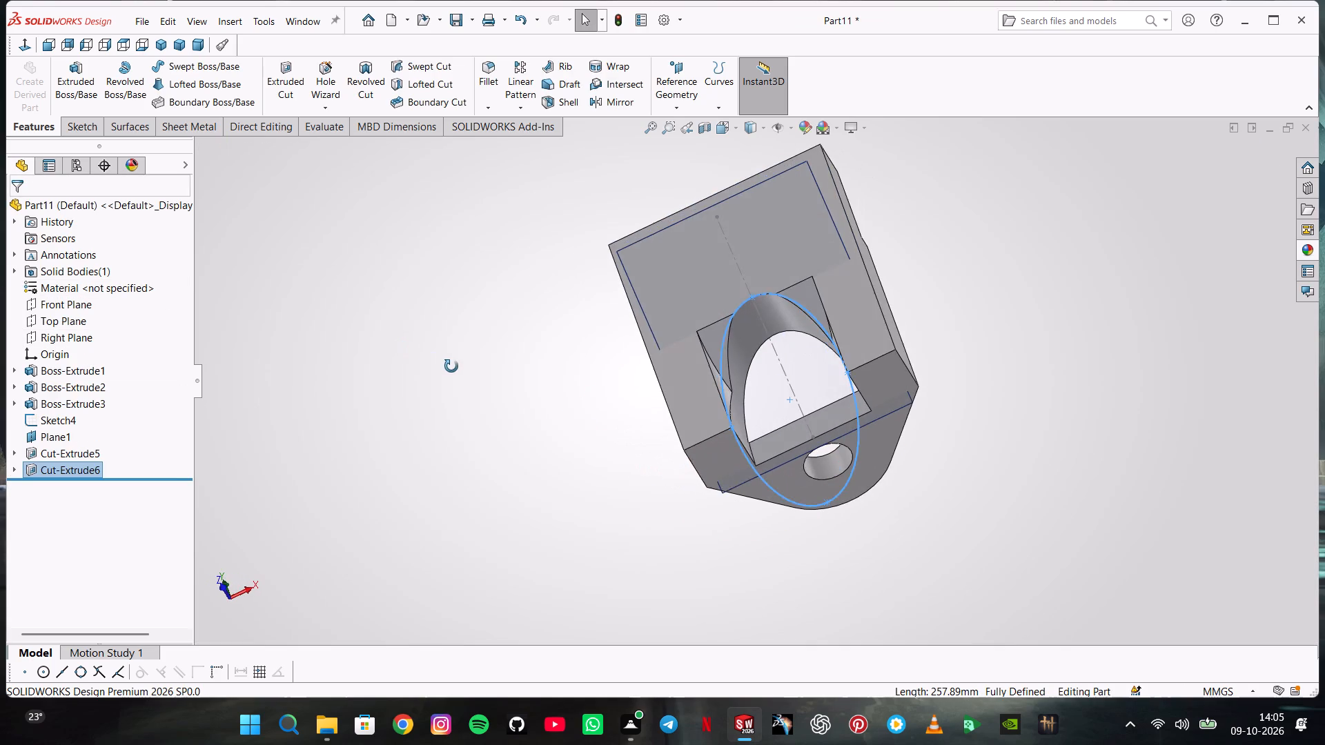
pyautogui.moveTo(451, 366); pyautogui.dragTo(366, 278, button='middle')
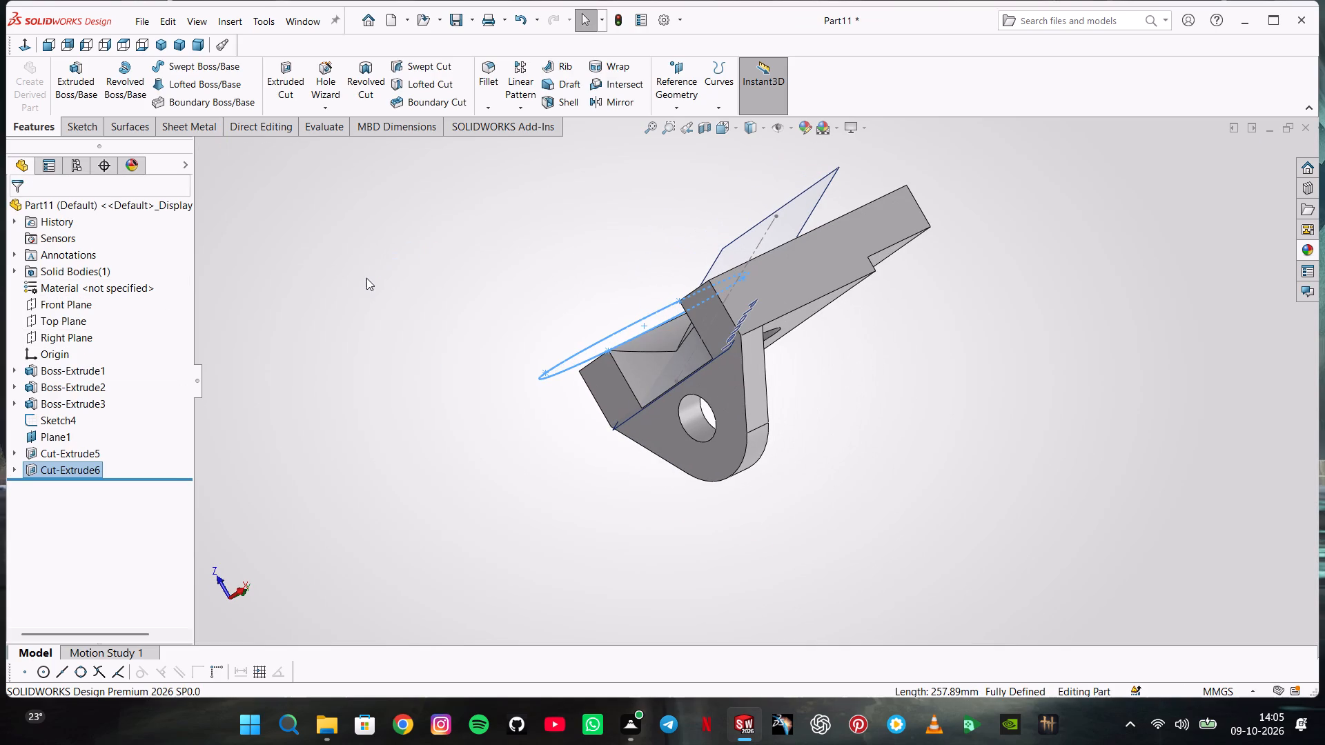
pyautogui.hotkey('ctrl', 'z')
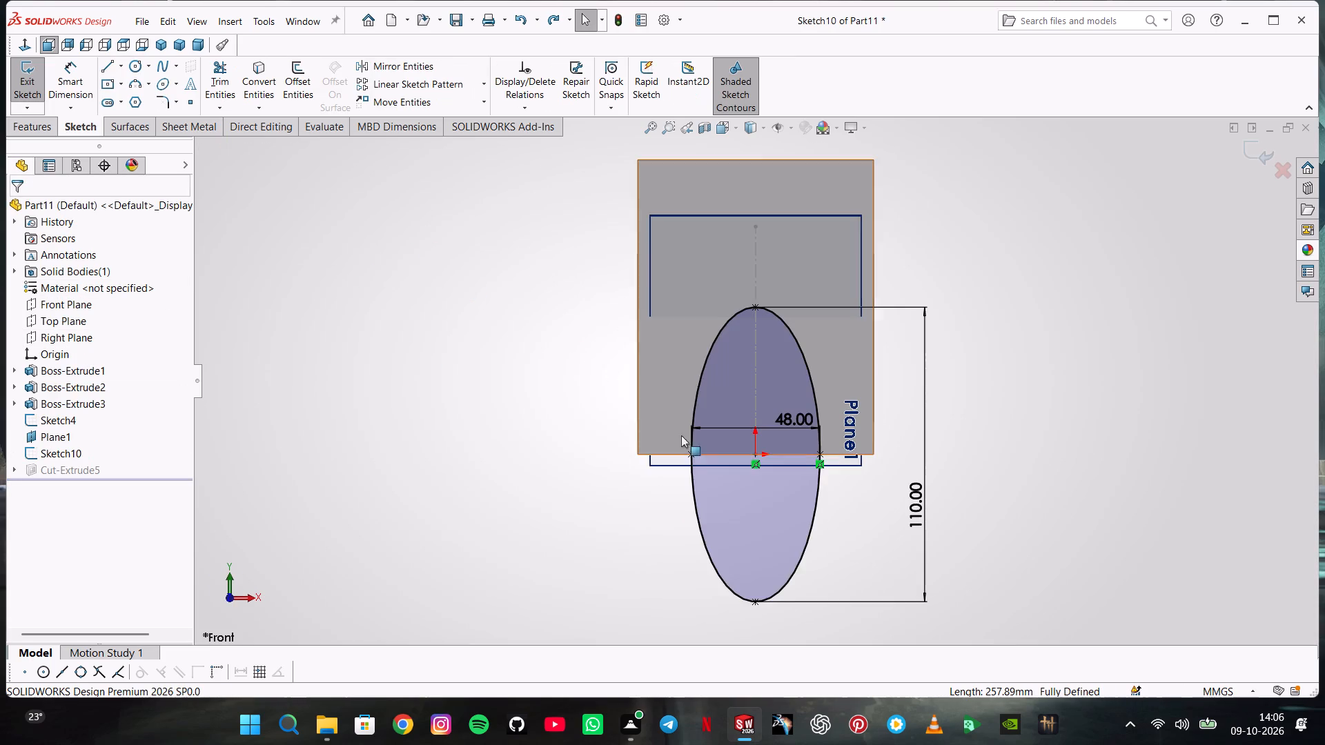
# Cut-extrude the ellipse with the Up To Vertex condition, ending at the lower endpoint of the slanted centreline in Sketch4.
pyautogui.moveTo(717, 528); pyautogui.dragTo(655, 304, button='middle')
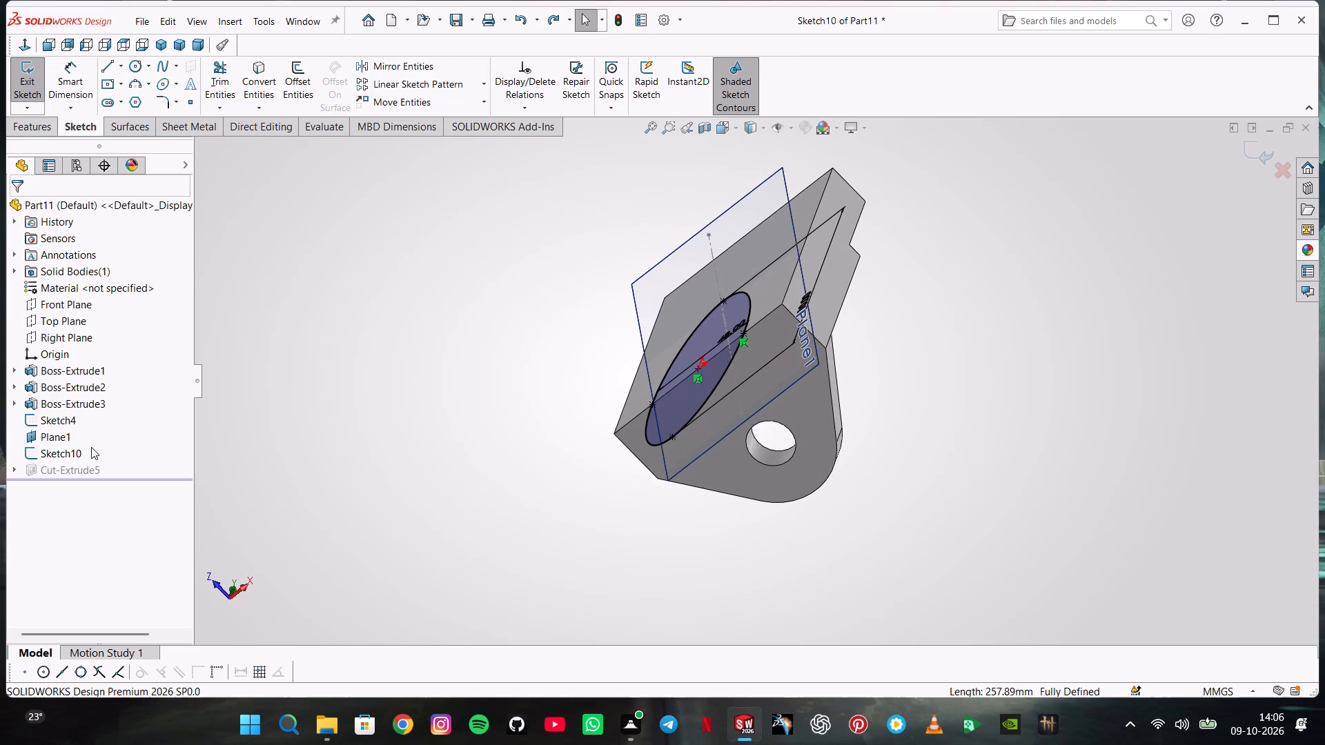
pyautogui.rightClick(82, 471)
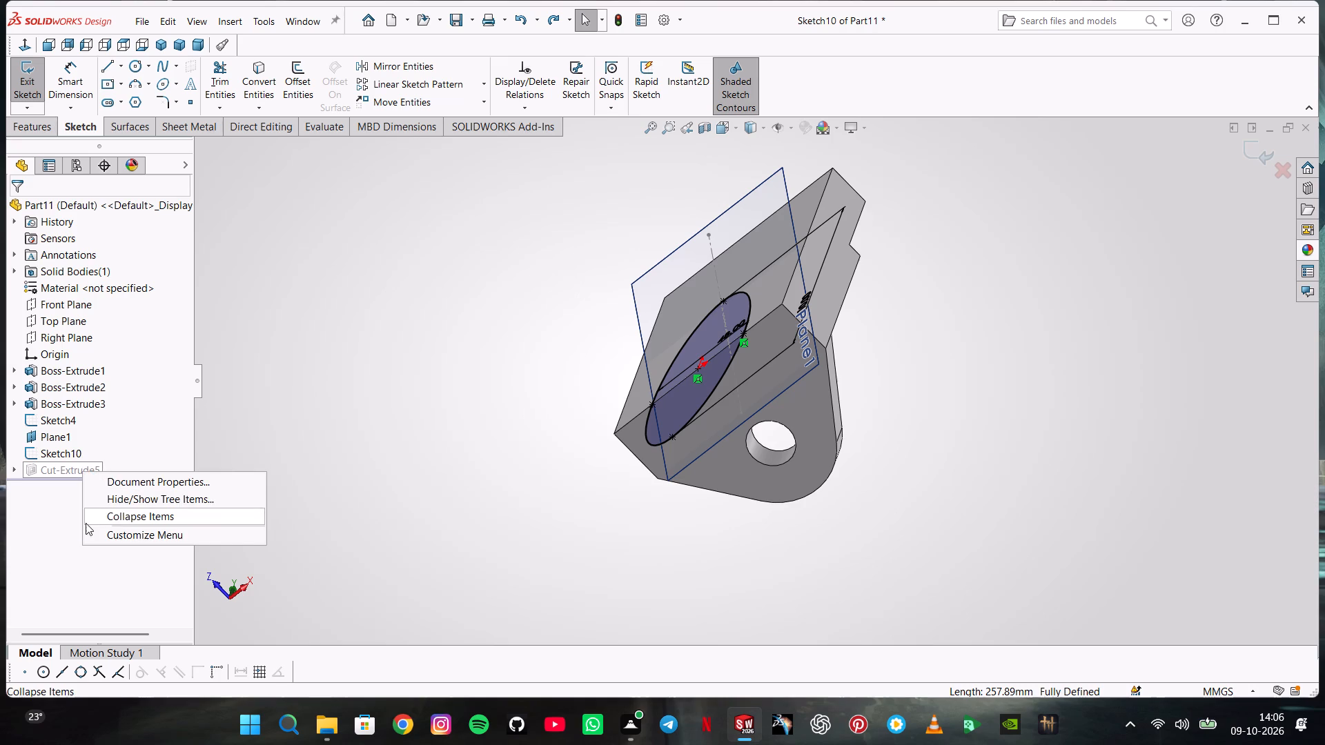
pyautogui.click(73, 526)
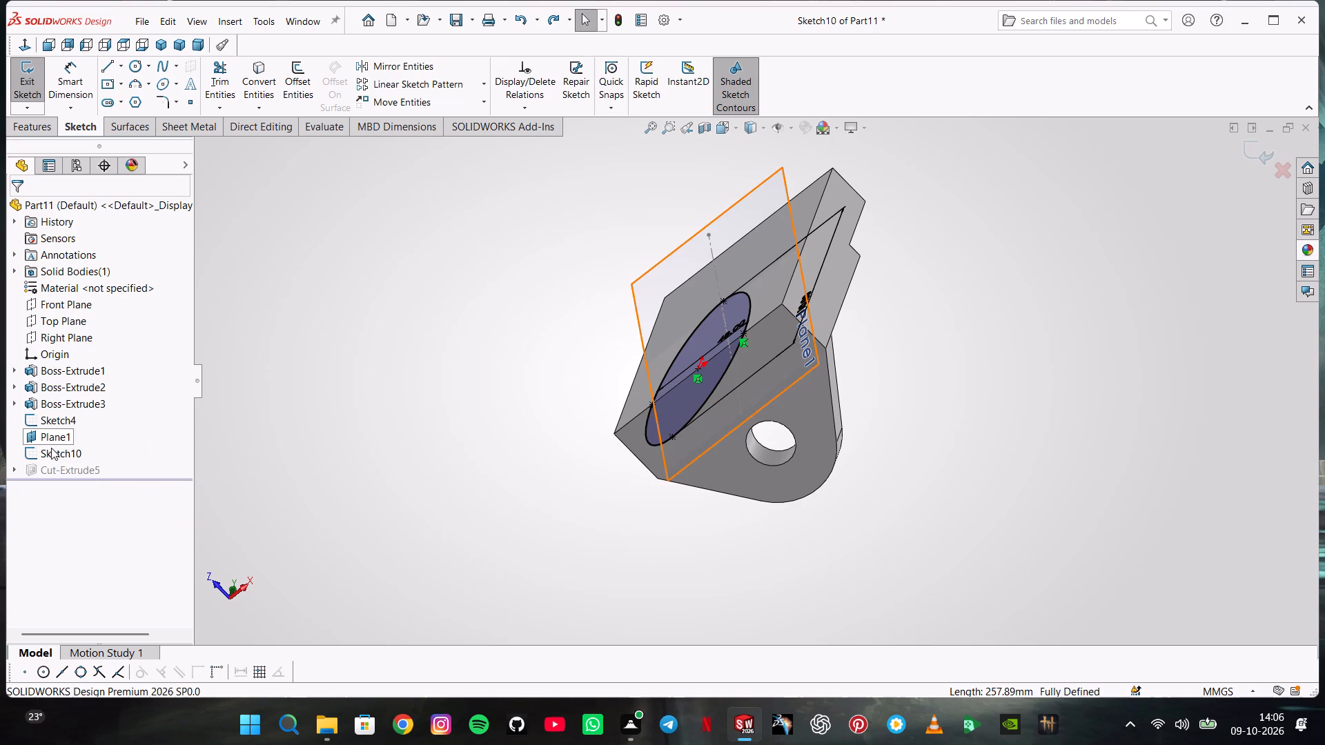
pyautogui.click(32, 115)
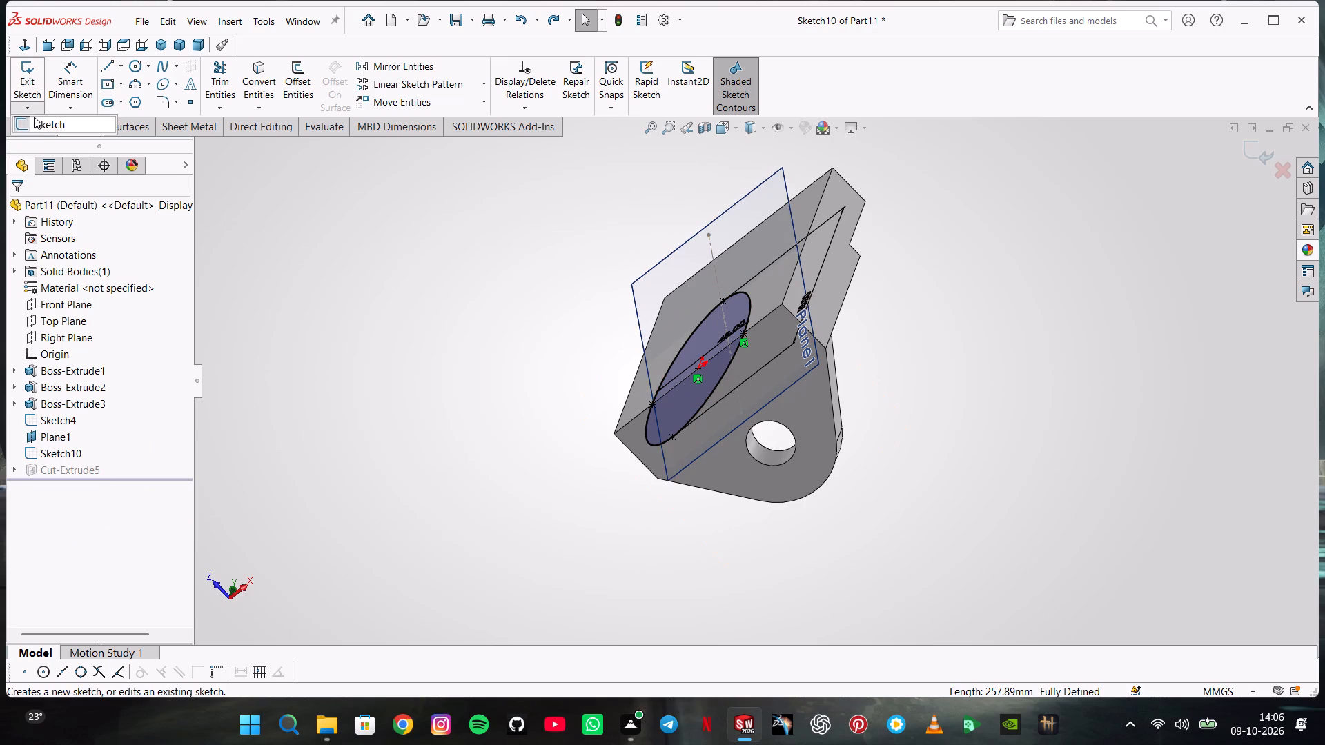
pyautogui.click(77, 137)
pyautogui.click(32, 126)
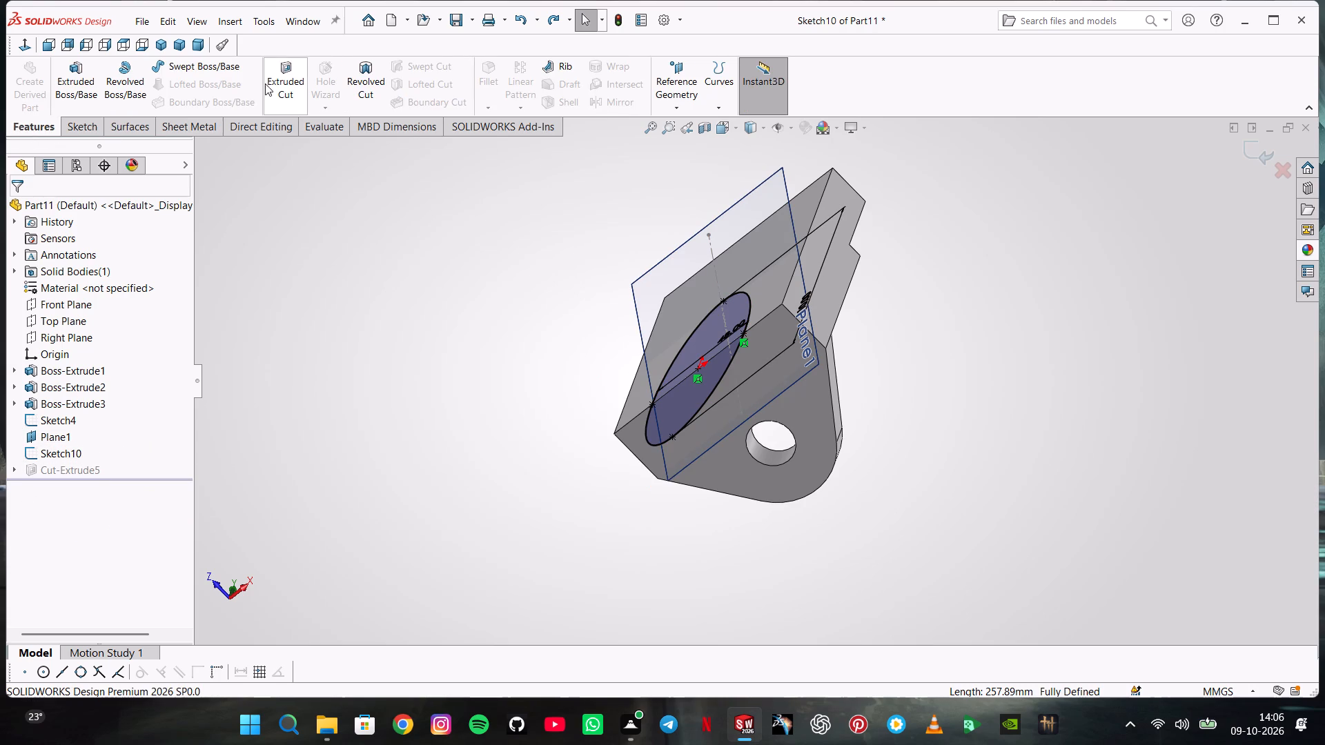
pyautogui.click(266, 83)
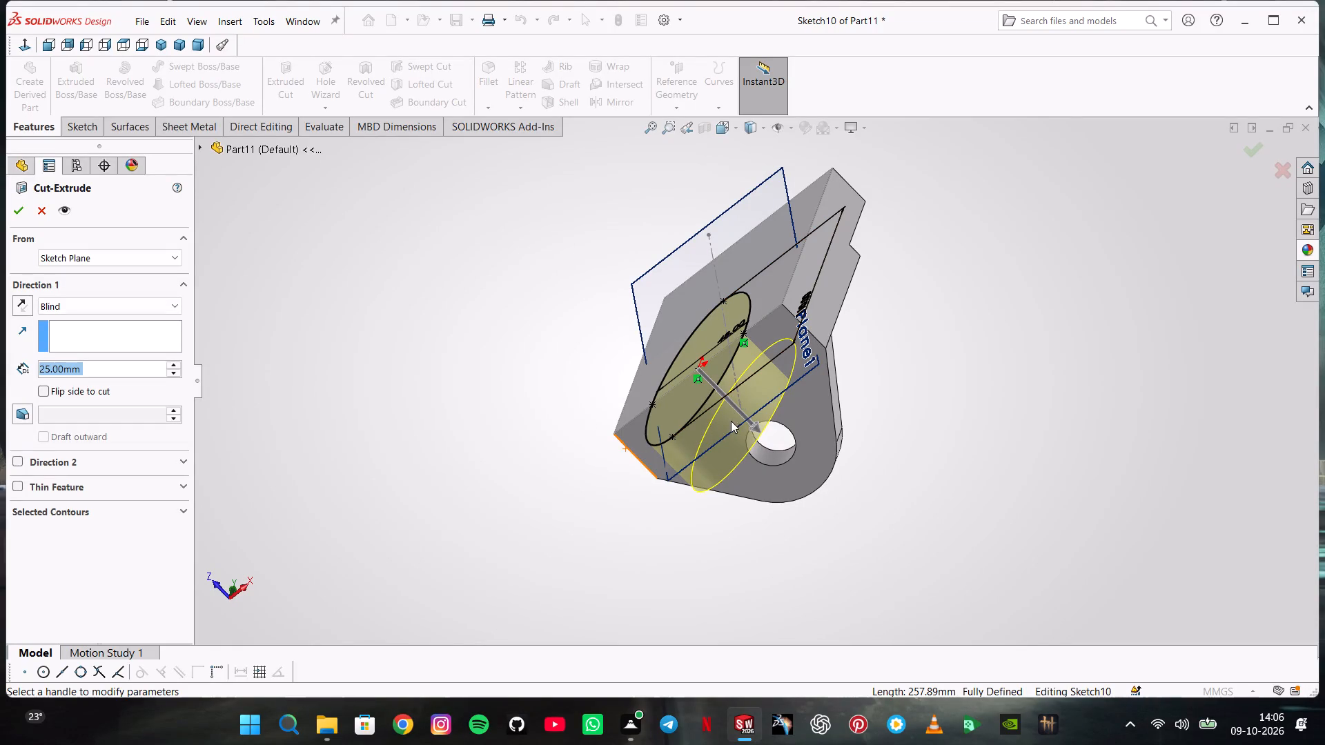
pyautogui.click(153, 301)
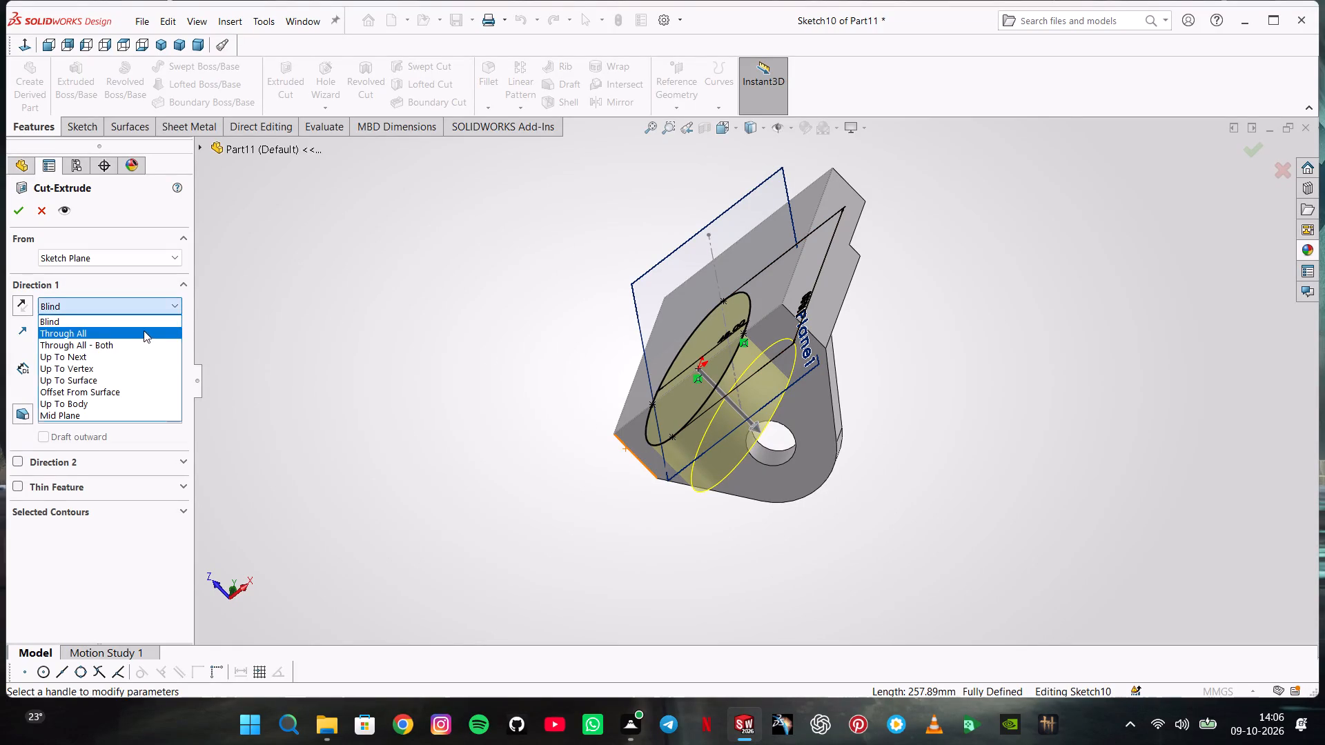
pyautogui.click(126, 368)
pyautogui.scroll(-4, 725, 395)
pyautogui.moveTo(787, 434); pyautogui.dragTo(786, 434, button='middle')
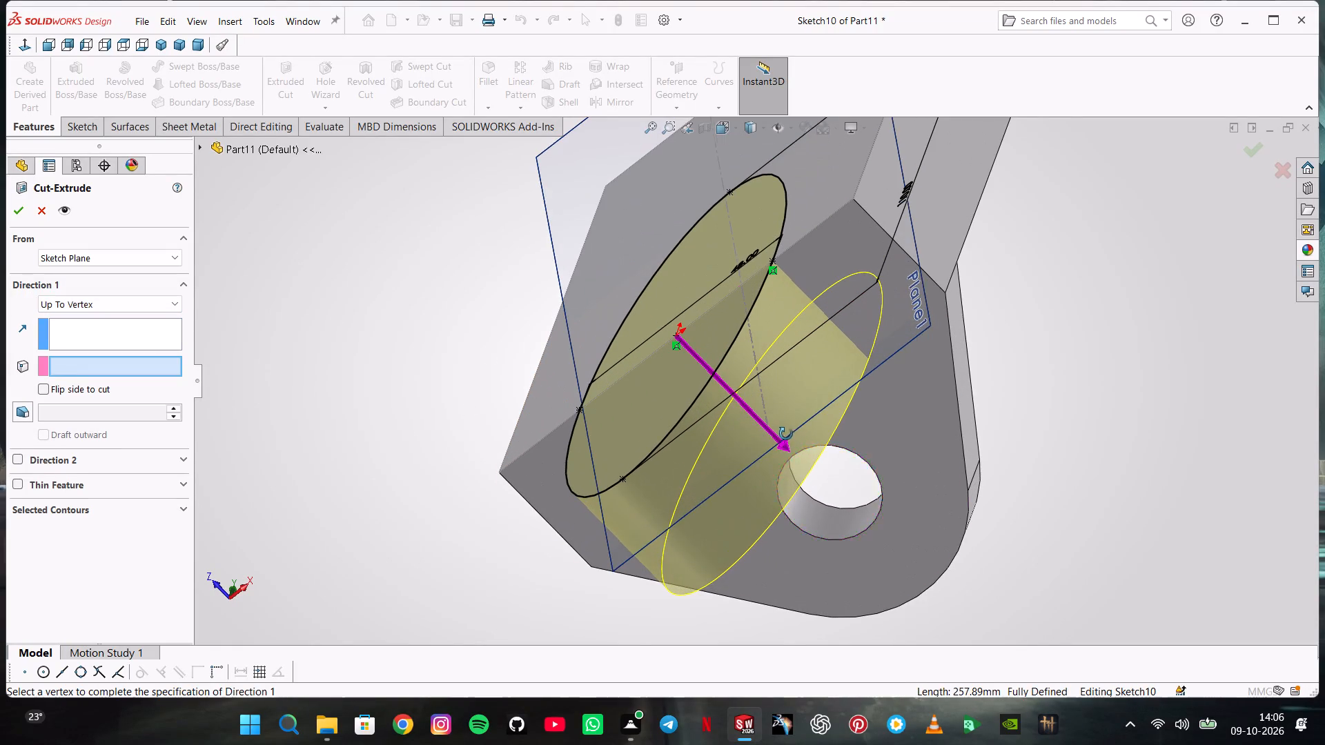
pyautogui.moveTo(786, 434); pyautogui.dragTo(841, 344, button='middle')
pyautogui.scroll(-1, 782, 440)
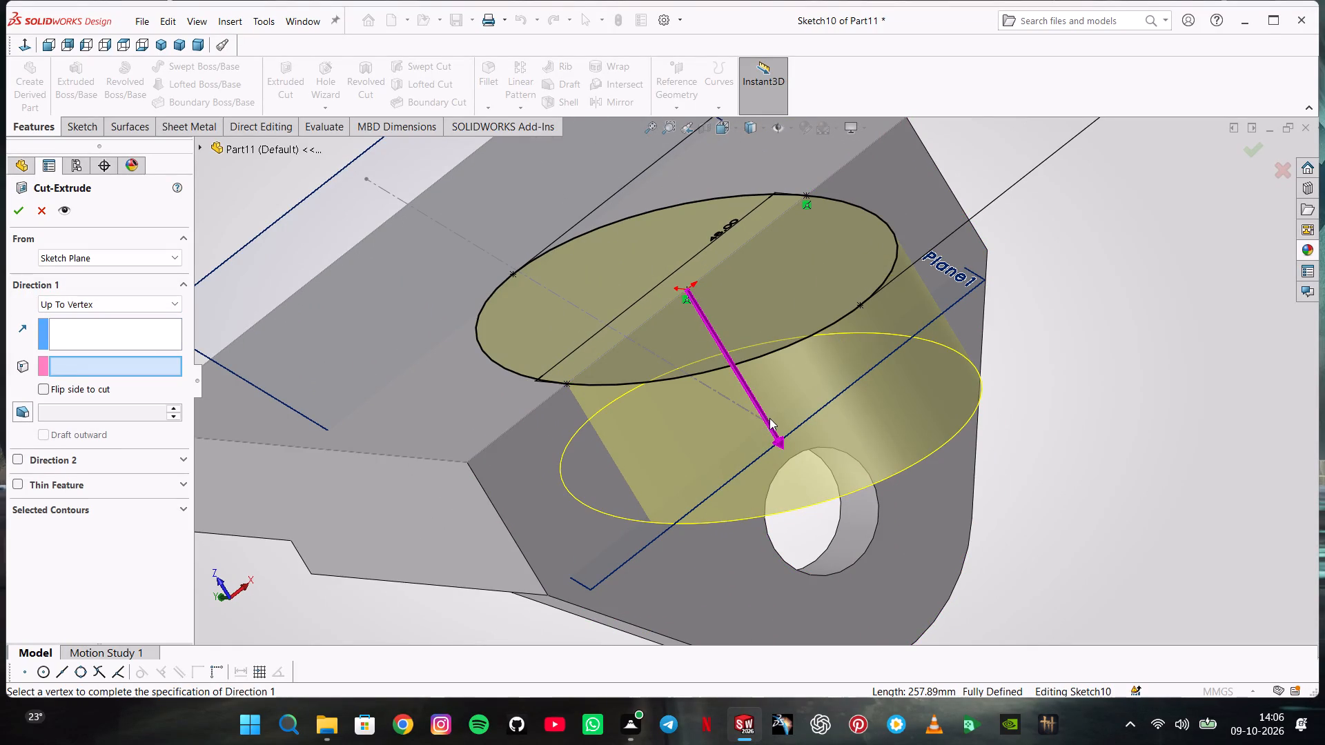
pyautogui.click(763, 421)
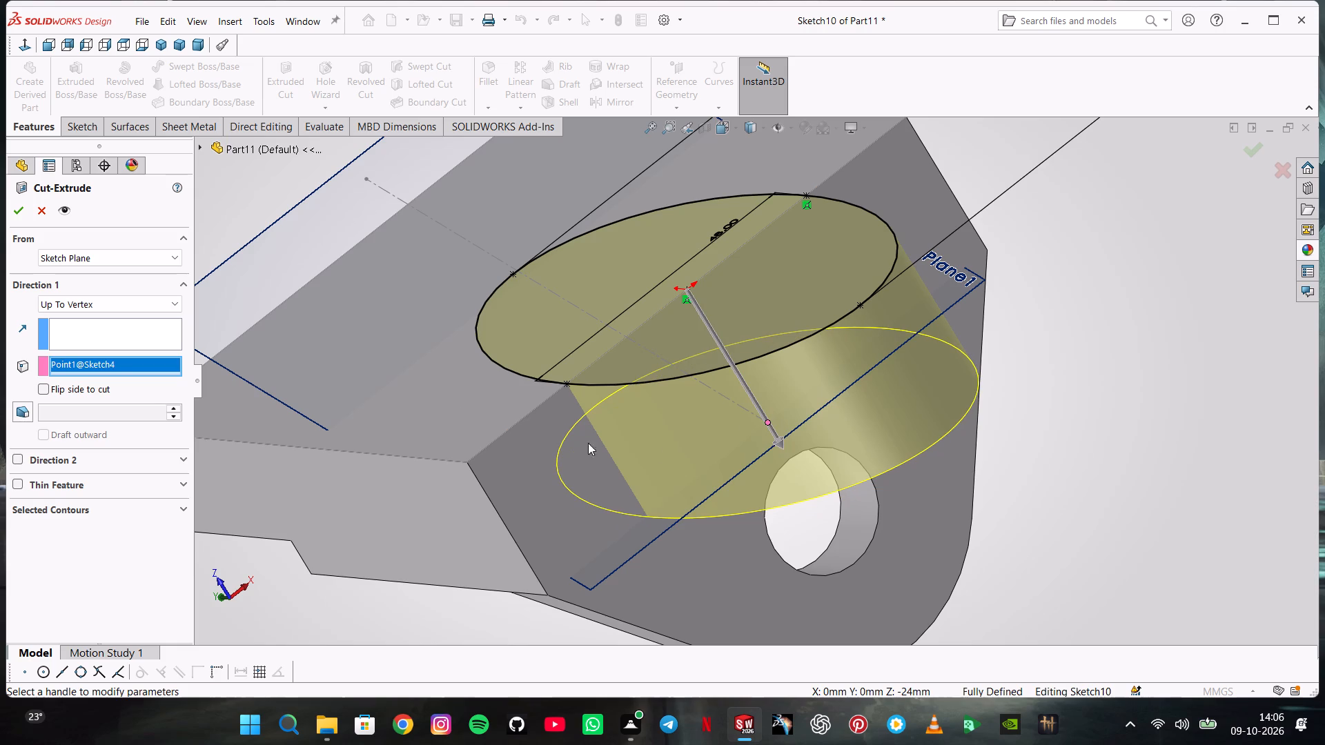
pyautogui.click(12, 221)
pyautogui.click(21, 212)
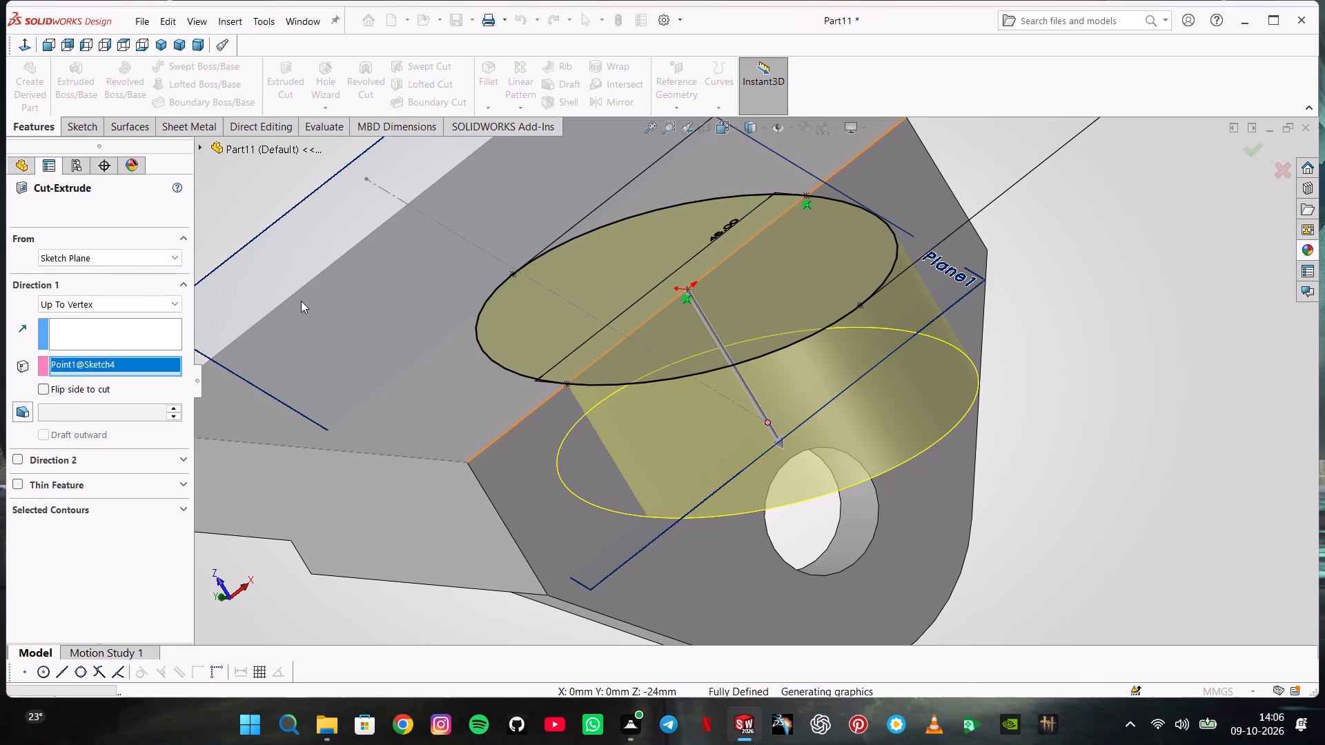
# Undo both recess cuts along with the circle and ellipse sketches, going back to the model ending at Plane1.
pyautogui.moveTo(1066, 221); pyautogui.dragTo(1039, 320, button='middle')
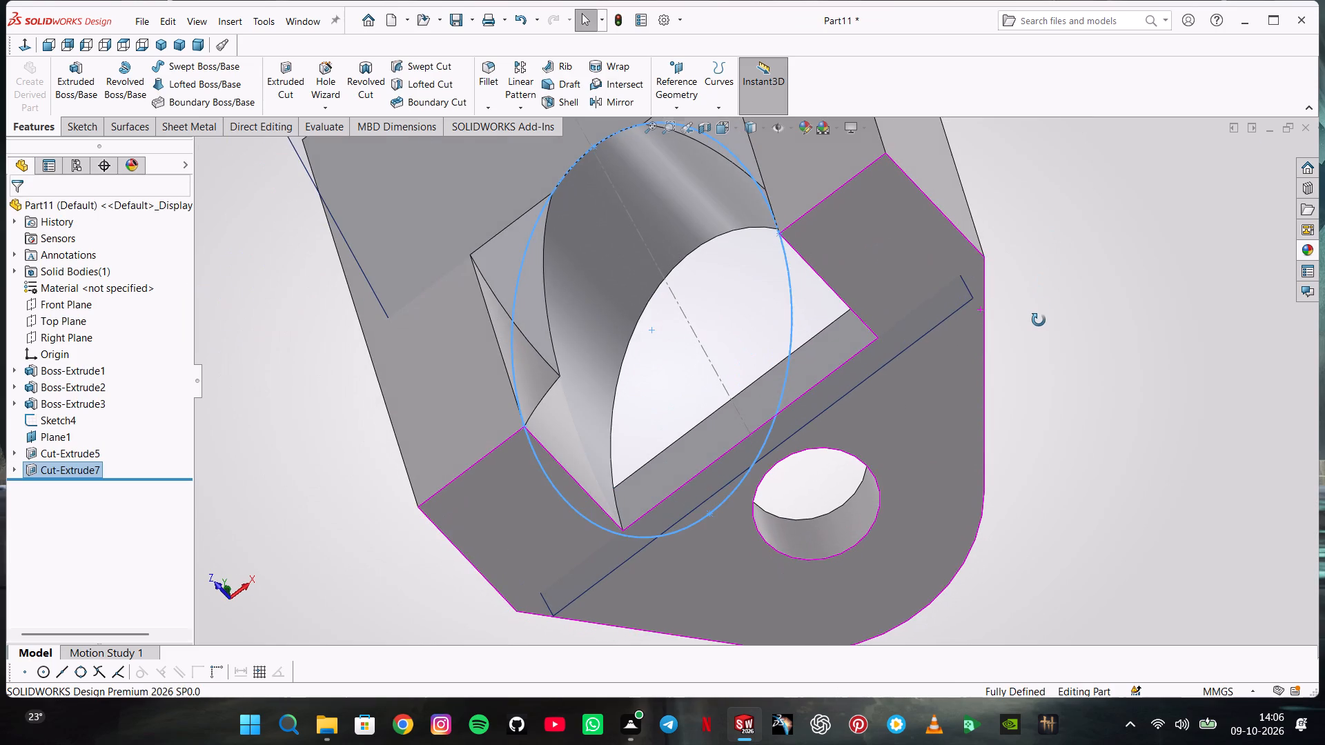
pyautogui.scroll(1, 1039, 320)
pyautogui.moveTo(1039, 320); pyautogui.dragTo(1086, 288, button='middle')
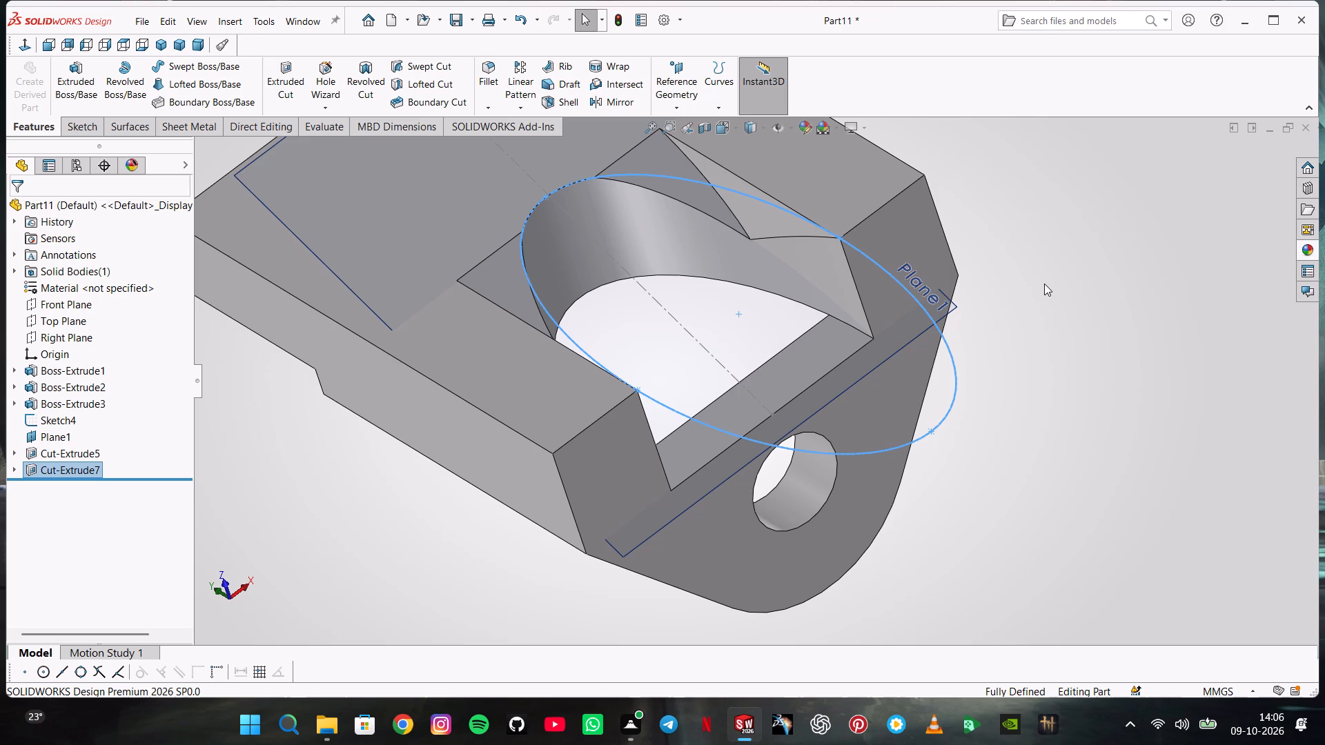
pyautogui.hotkey('ctrl', 'z')
pyautogui.hotkey('ctrl', 'z')
pyautogui.hotkey('ctrl', 'z')
pyautogui.hotkey('ctrl', 'z')
pyautogui.hotkey('ctrl', 'z')
pyautogui.hotkey('ctrl', 'z')
pyautogui.hotkey('ctrl', 'z')
pyautogui.hotkey('ctrl', 'z')
pyautogui.hotkey('ctrl', 'z')
pyautogui.hotkey('ctrl', 'z')
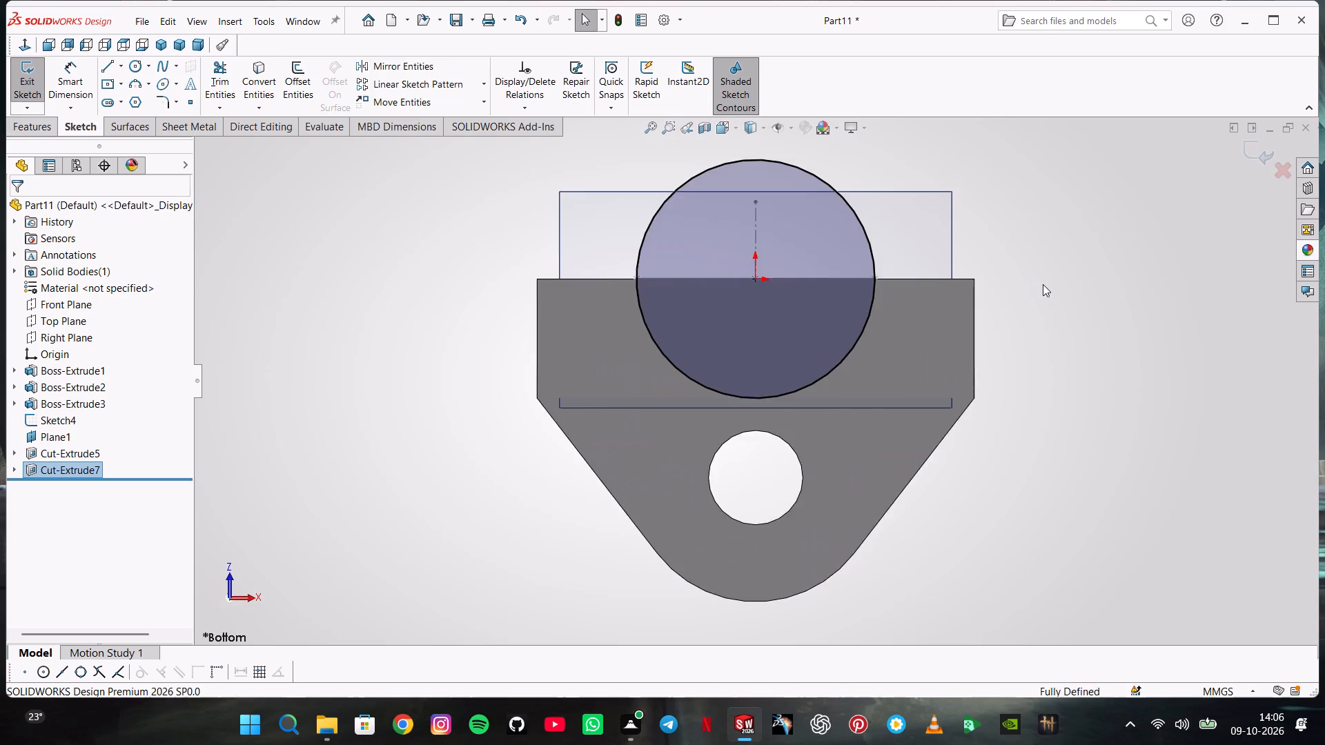
pyautogui.scroll(1, 847, 281)
pyautogui.moveTo(847, 281); pyautogui.dragTo(774, 365, button='middle')
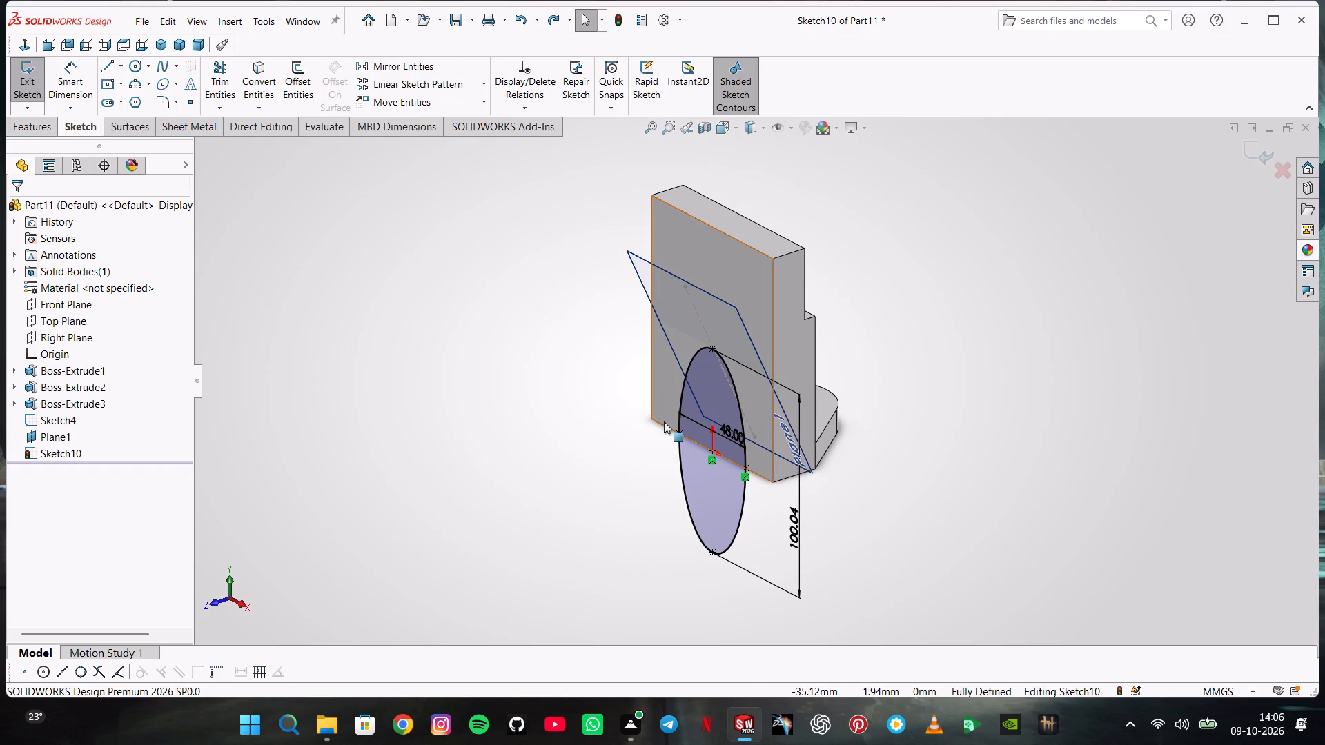
pyautogui.hotkey('ctrl', 'z')
pyautogui.hotkey('ctrl', 'z')
pyautogui.hotkey('ctrl', 'z')
pyautogui.hotkey('ctrl', 'z')
pyautogui.hotkey('ctrl', 'z')
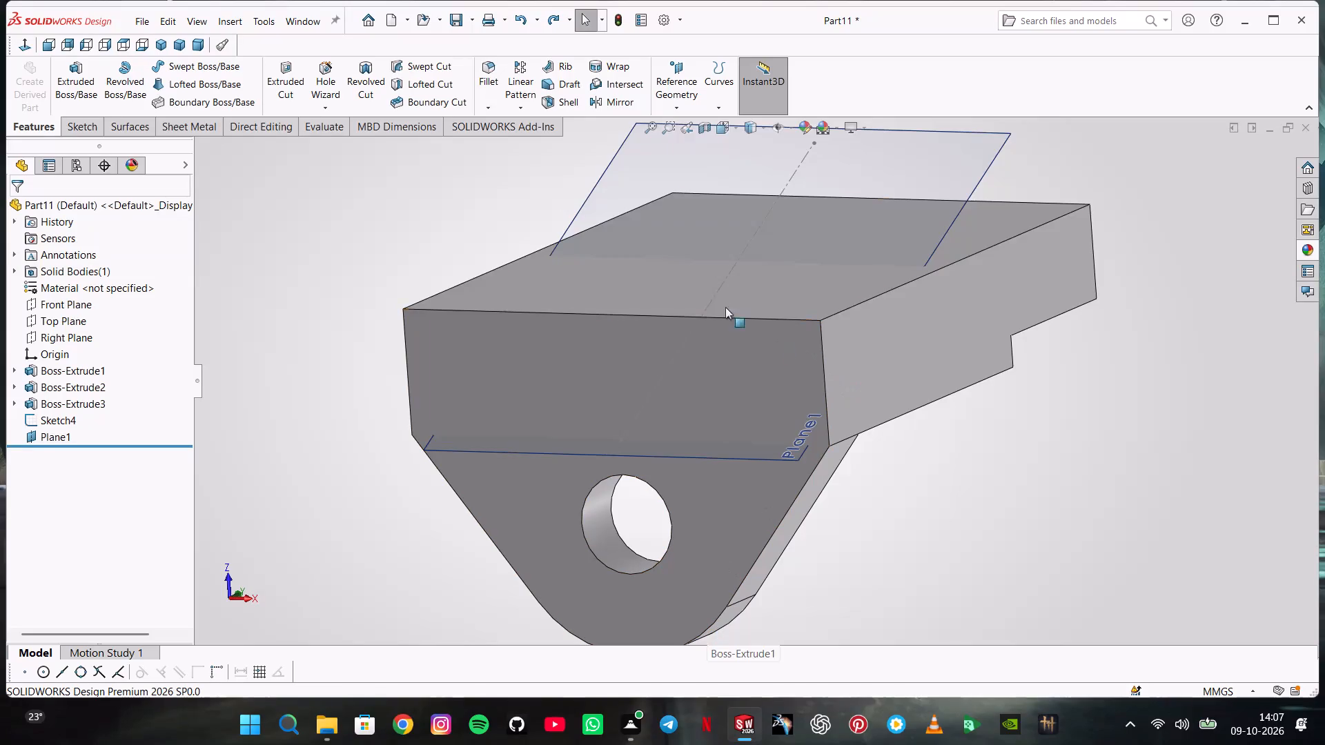
# On Plane1, sketch an ellipse centred on the origin, its long radius about 53 mm along the slanted centreline and short radius about 18 mm.
pyautogui.click(665, 147)
pyautogui.click(729, 106)
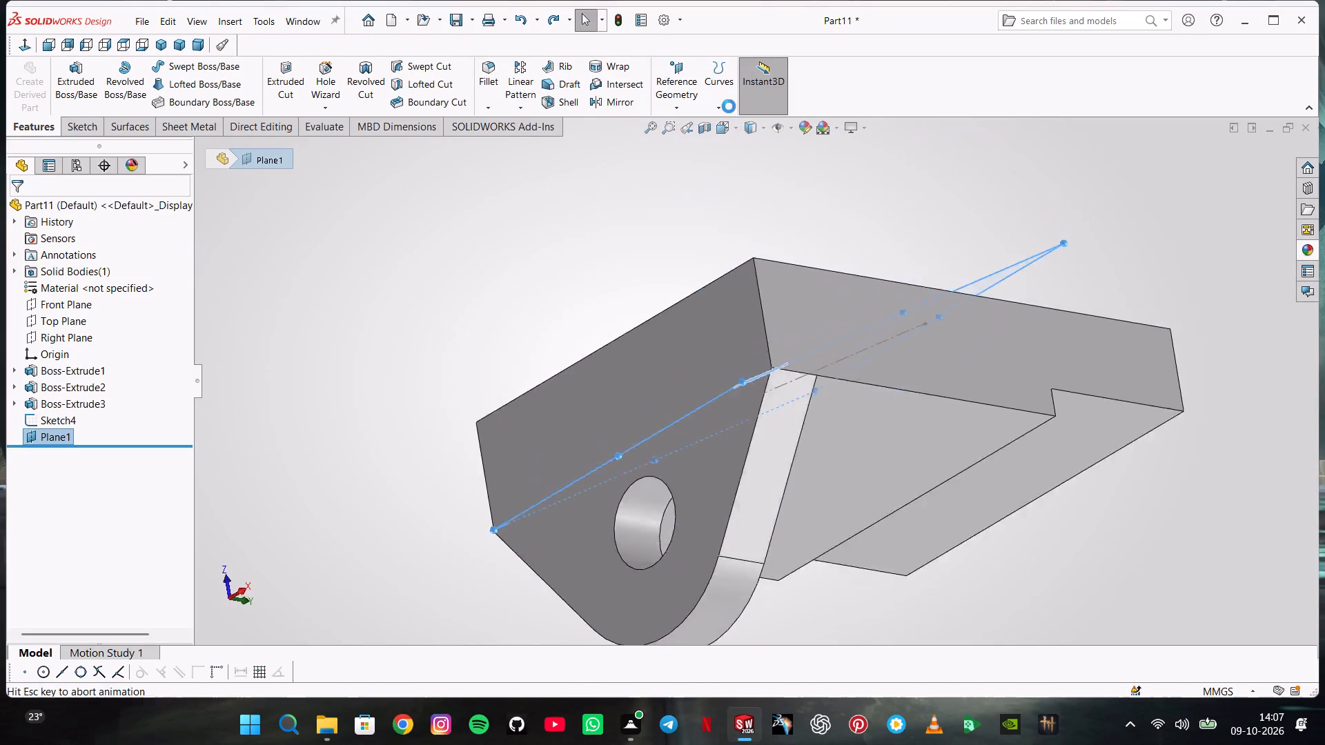
pyautogui.moveTo(550, 261); pyautogui.dragTo(745, 610, button='middle')
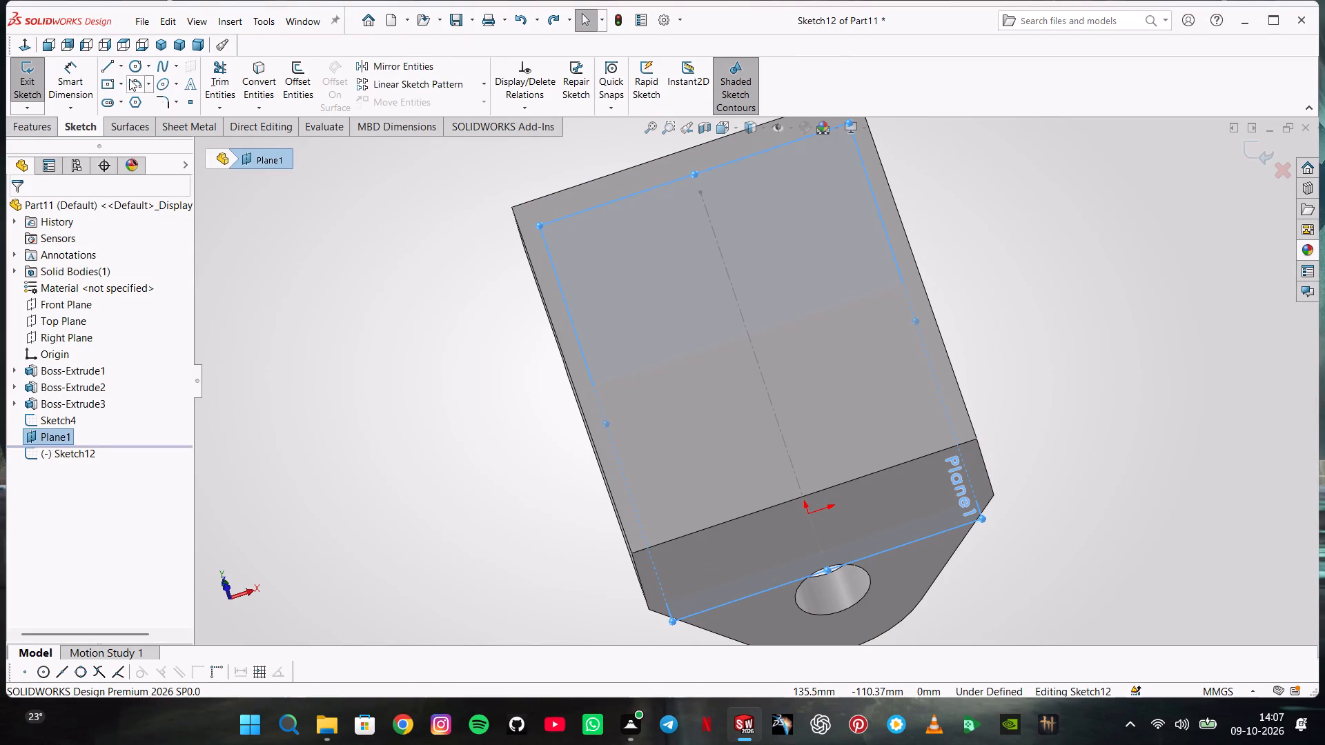
pyautogui.click(159, 86)
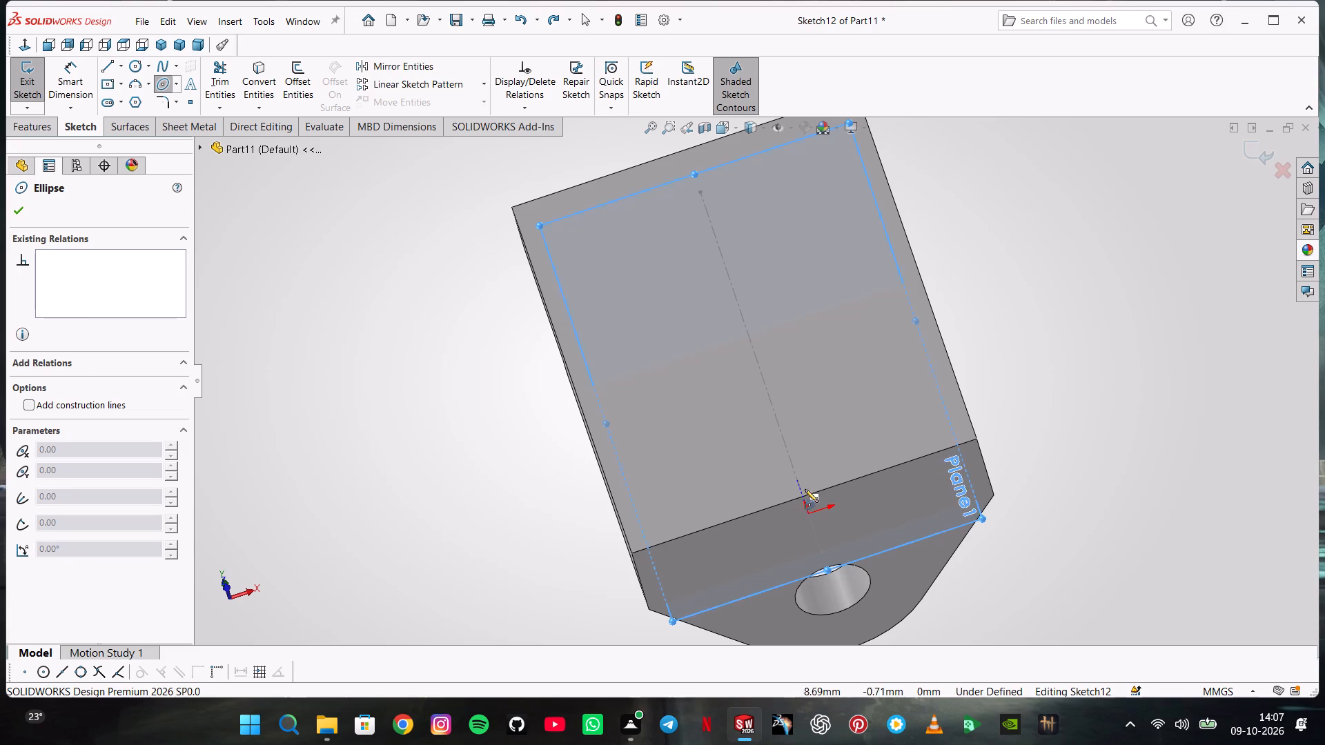
pyautogui.moveTo(802, 491); pyautogui.dragTo(825, 534, button='middle')
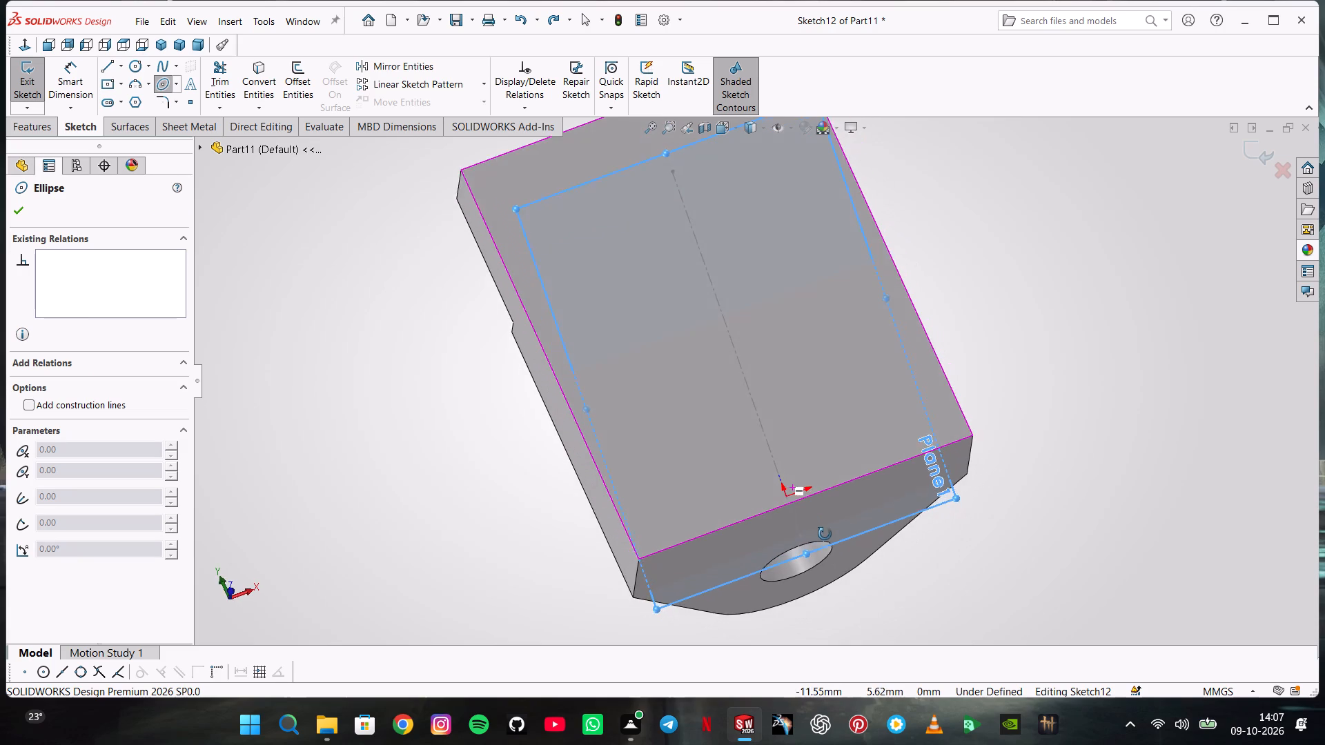
pyautogui.moveTo(825, 534); pyautogui.dragTo(827, 539, button='middle')
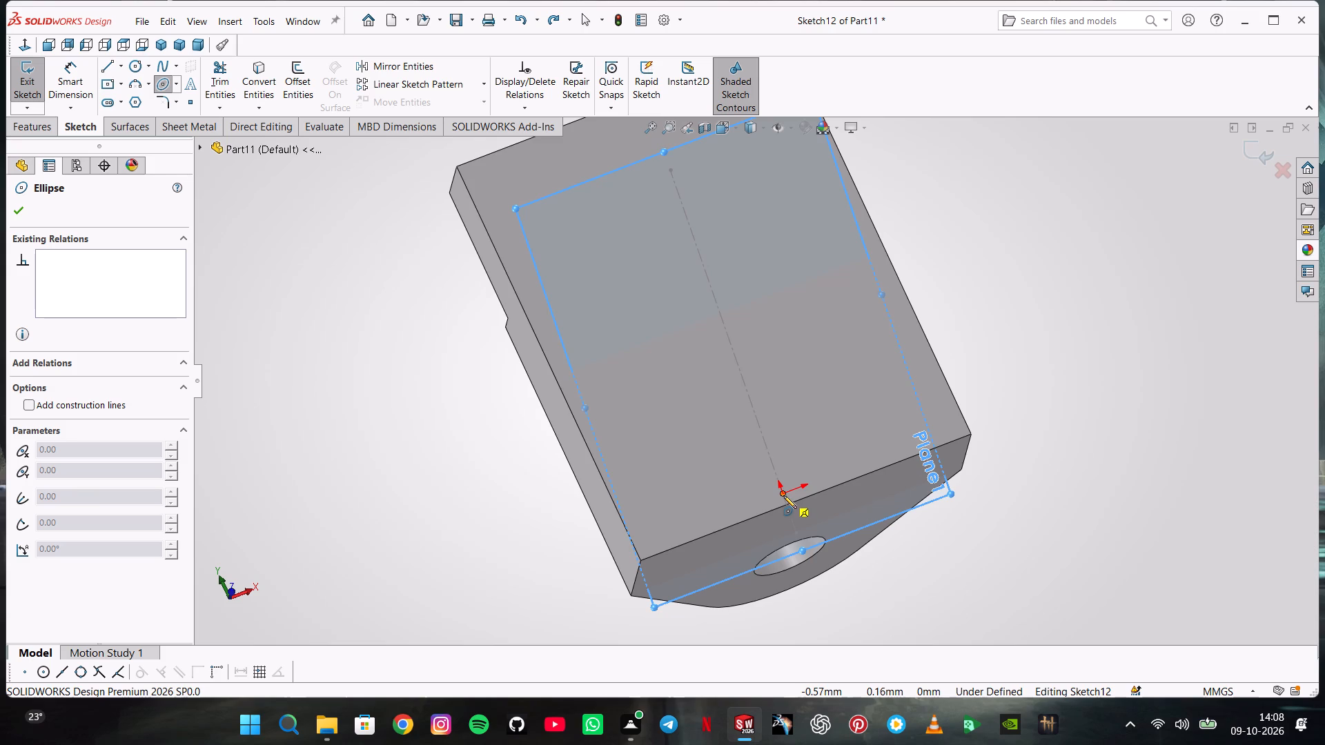
pyautogui.click(783, 495)
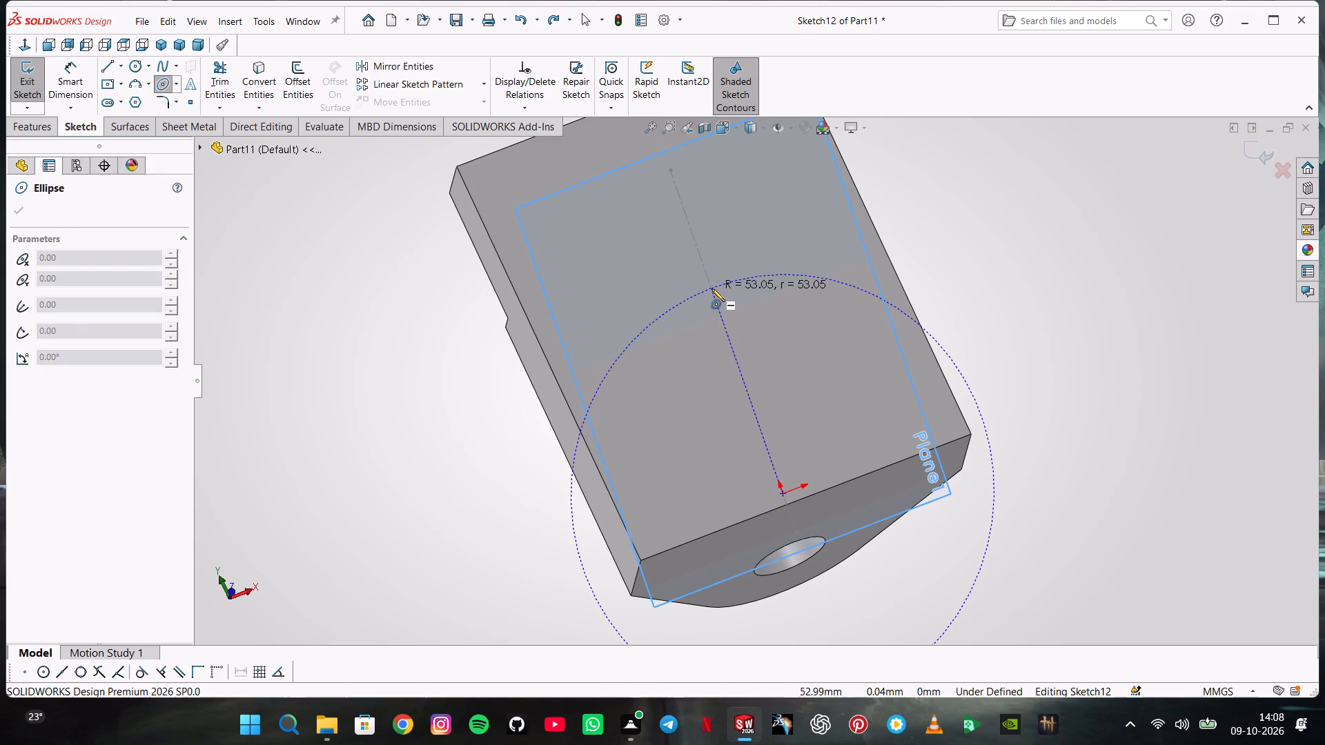
pyautogui.click(711, 288)
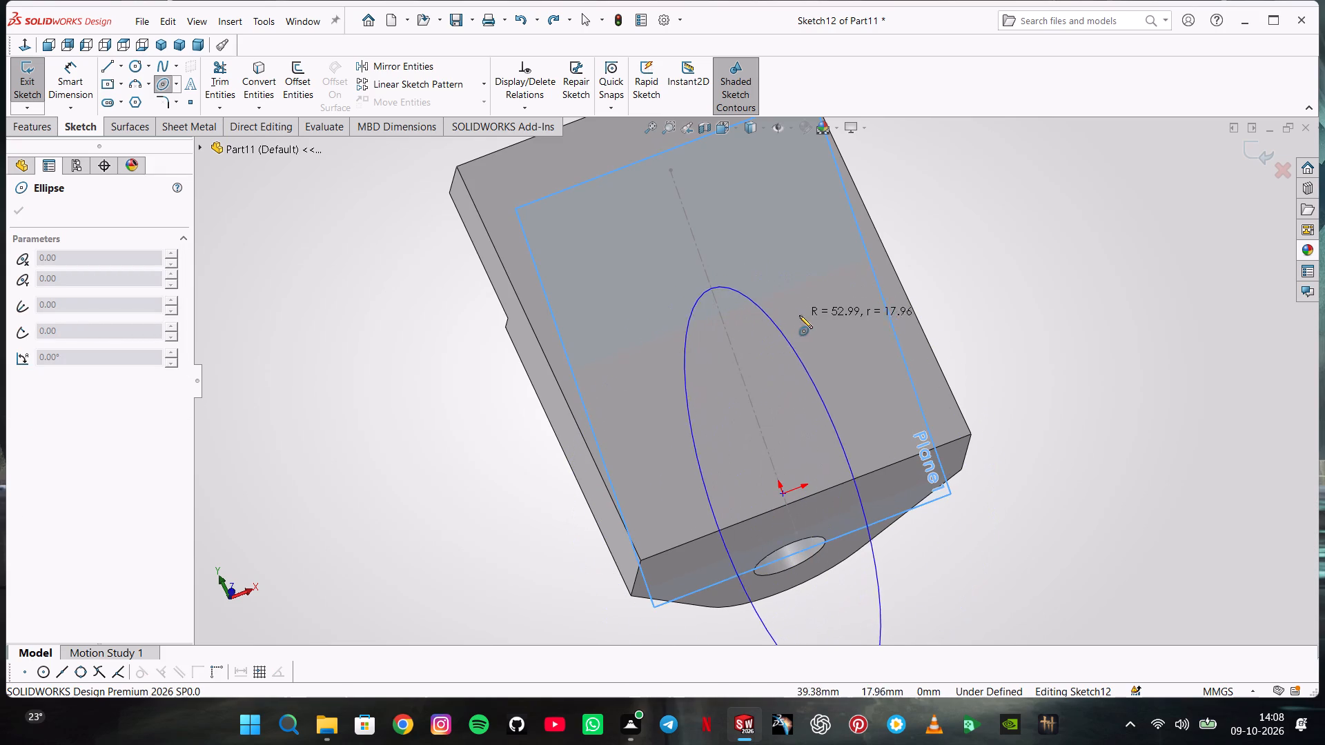
pyautogui.click(806, 315)
# Dimension the ellipse's full long axis between its two end points as 55 mm.
pyautogui.click(77, 86)
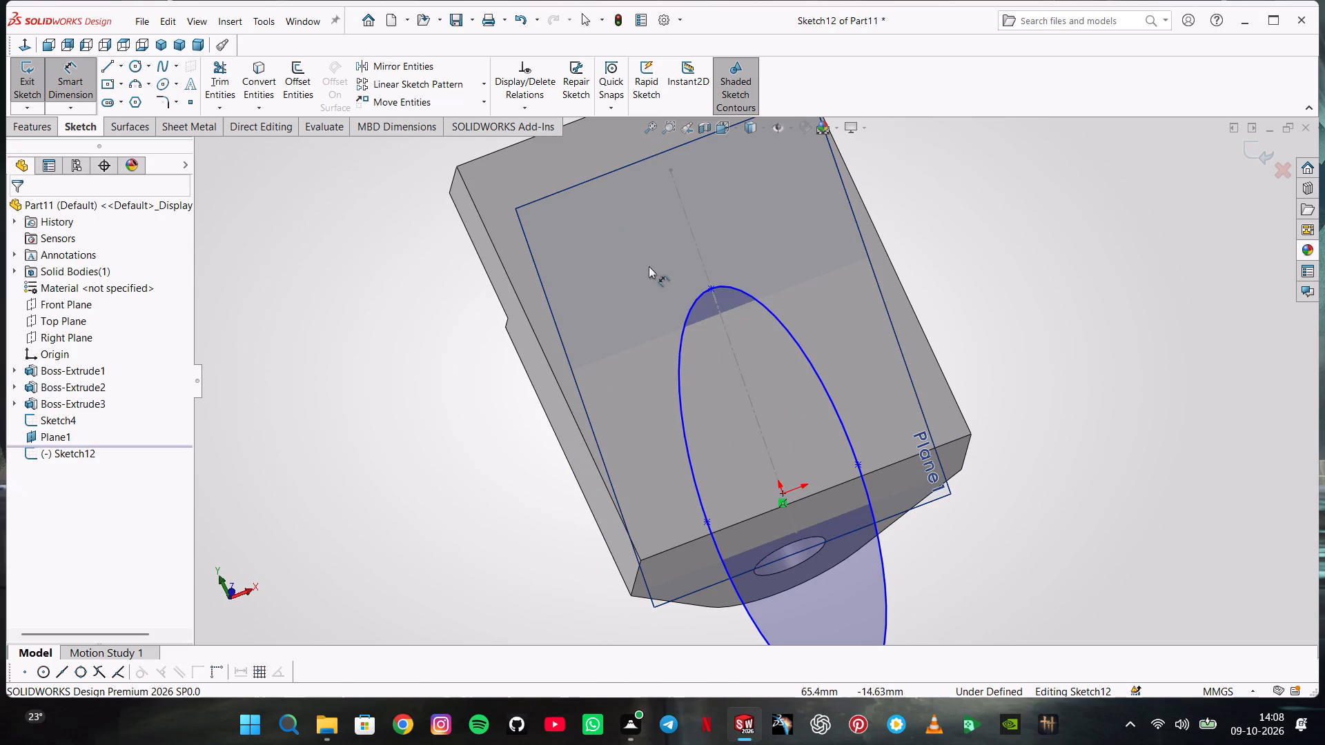
pyautogui.click(711, 289)
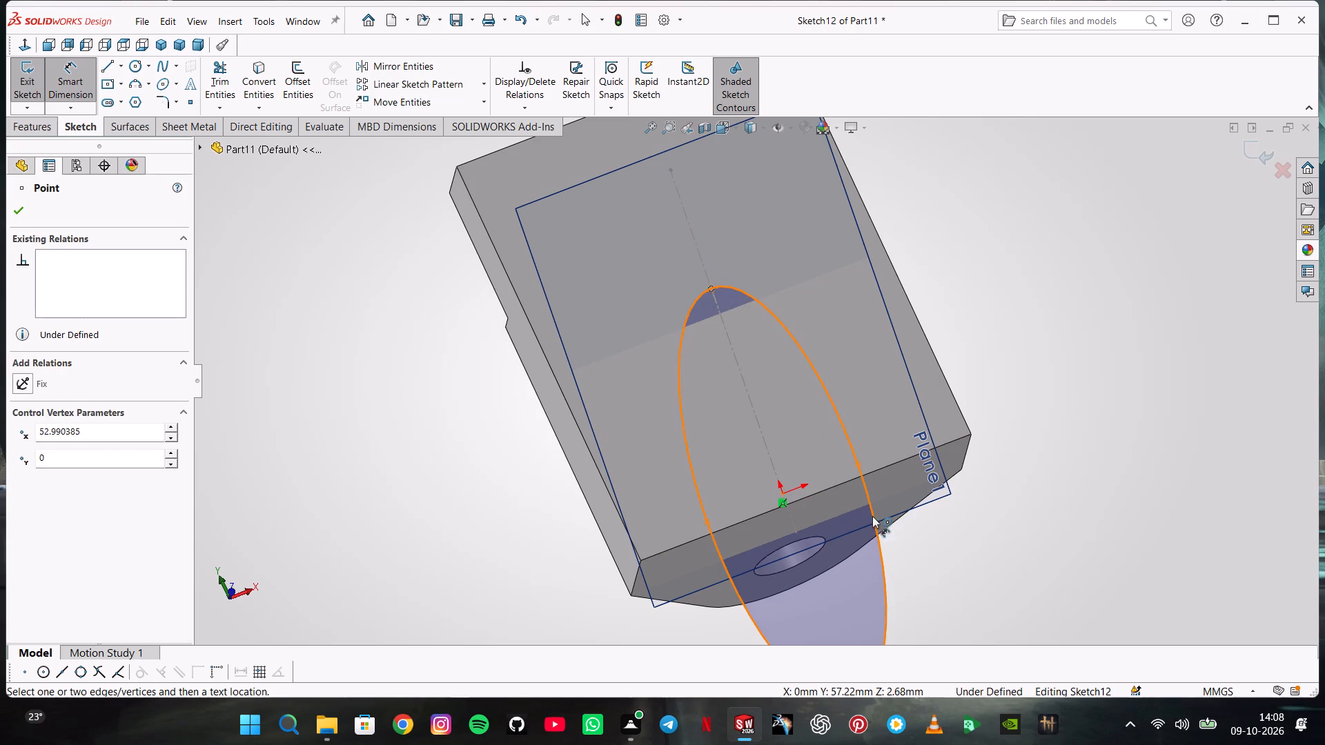
pyautogui.scroll(2, 872, 593)
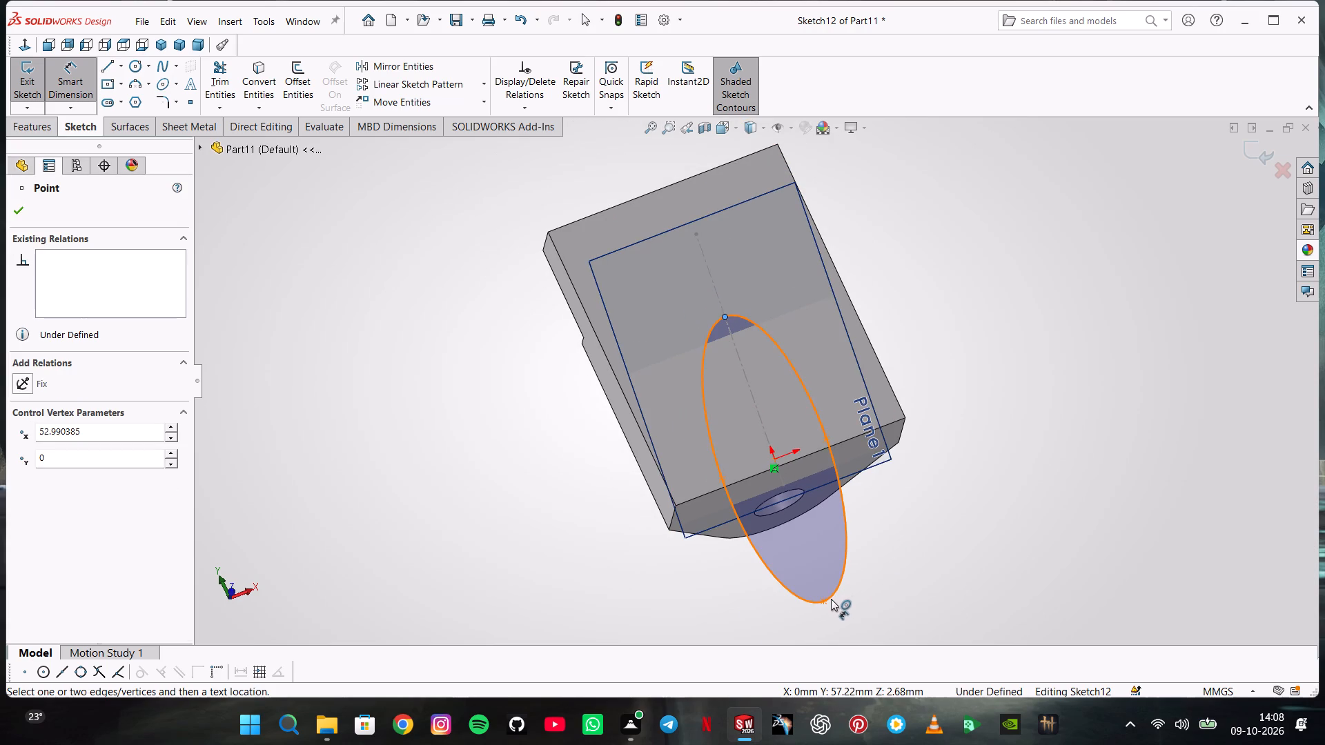
pyautogui.click(827, 599)
pyautogui.click(959, 424)
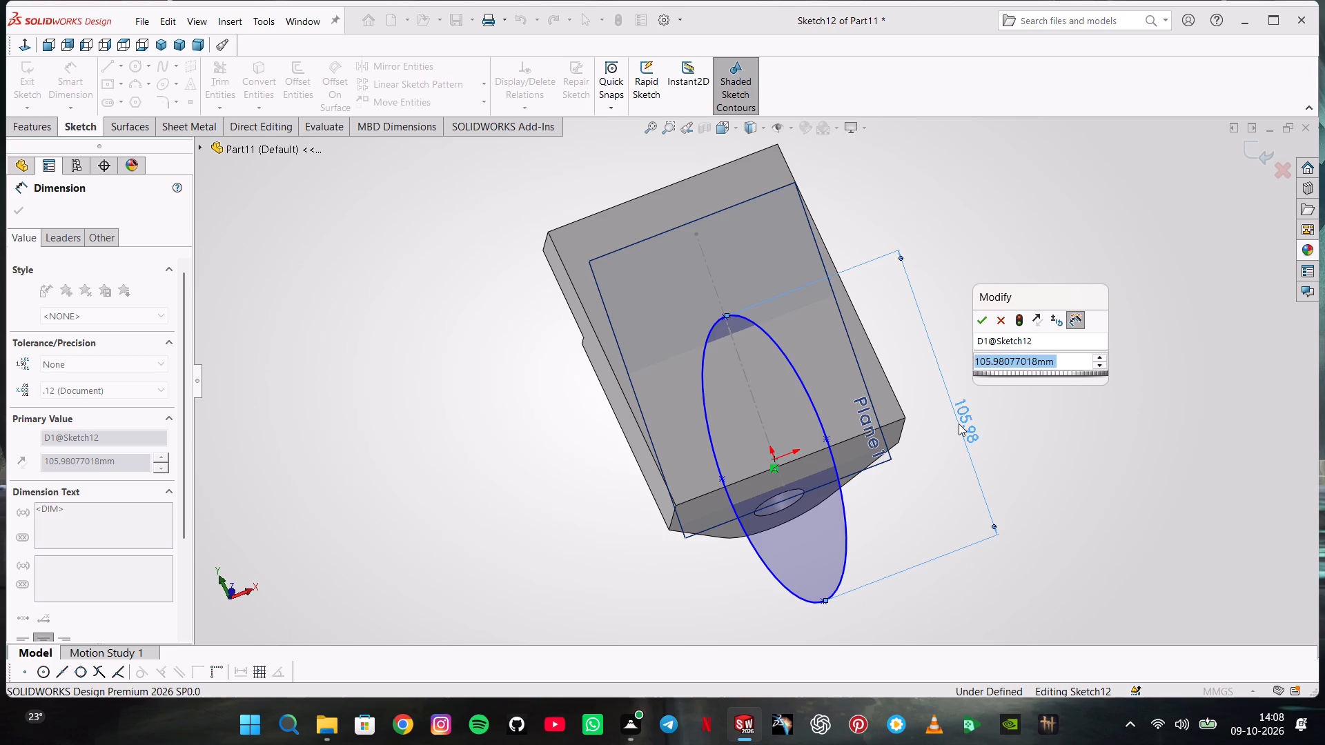
pyautogui.write('55')
pyautogui.press('Return')
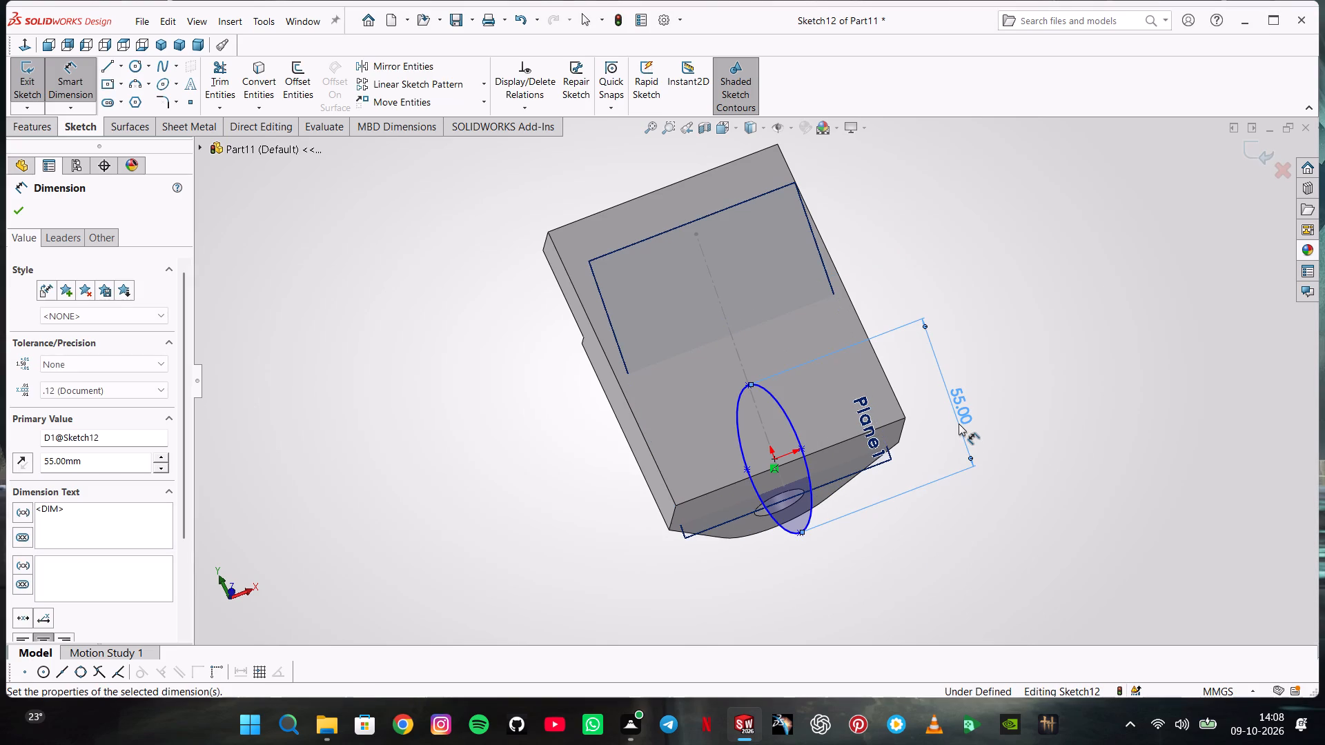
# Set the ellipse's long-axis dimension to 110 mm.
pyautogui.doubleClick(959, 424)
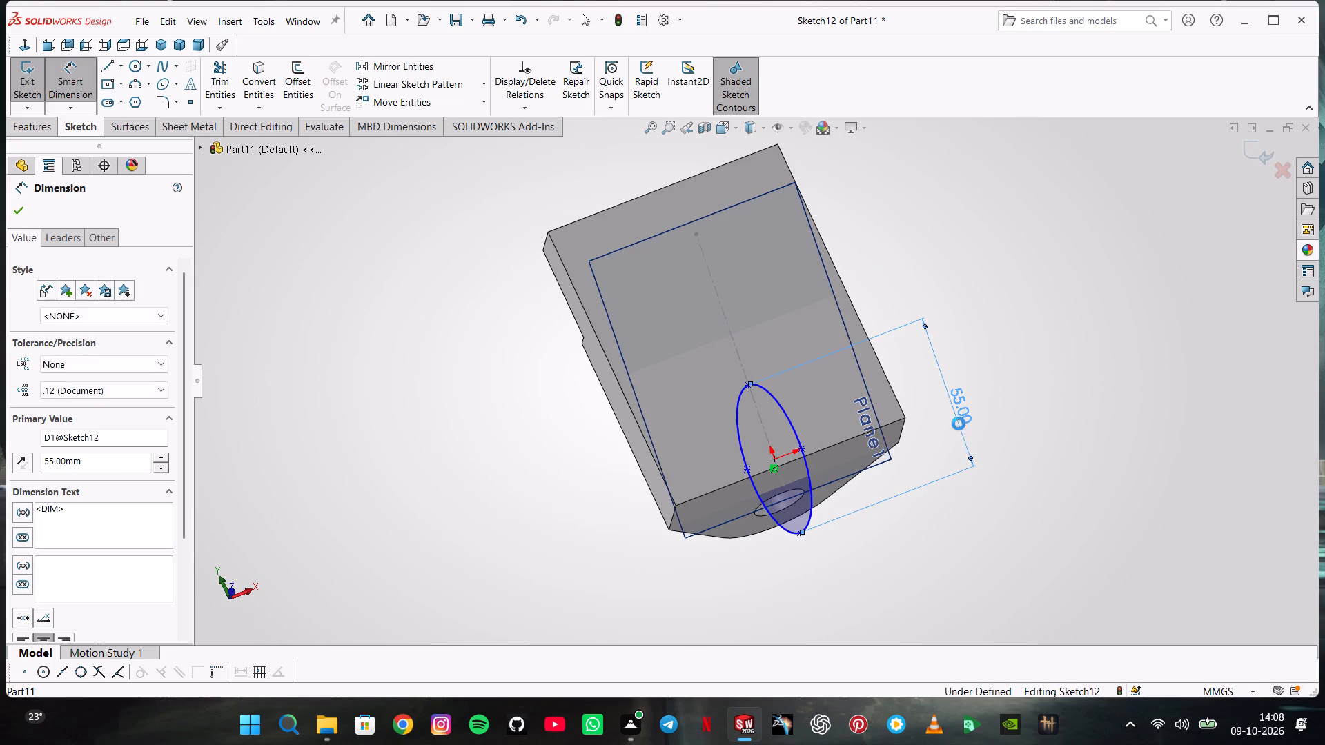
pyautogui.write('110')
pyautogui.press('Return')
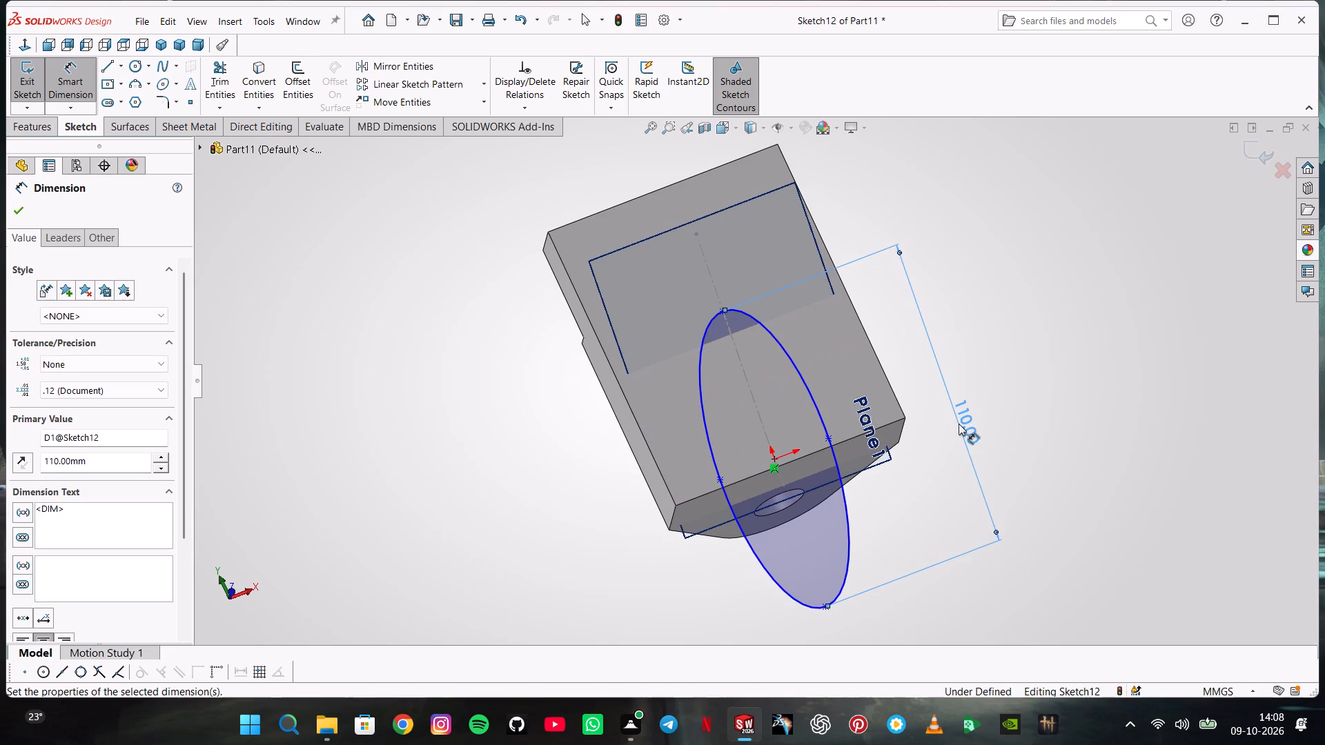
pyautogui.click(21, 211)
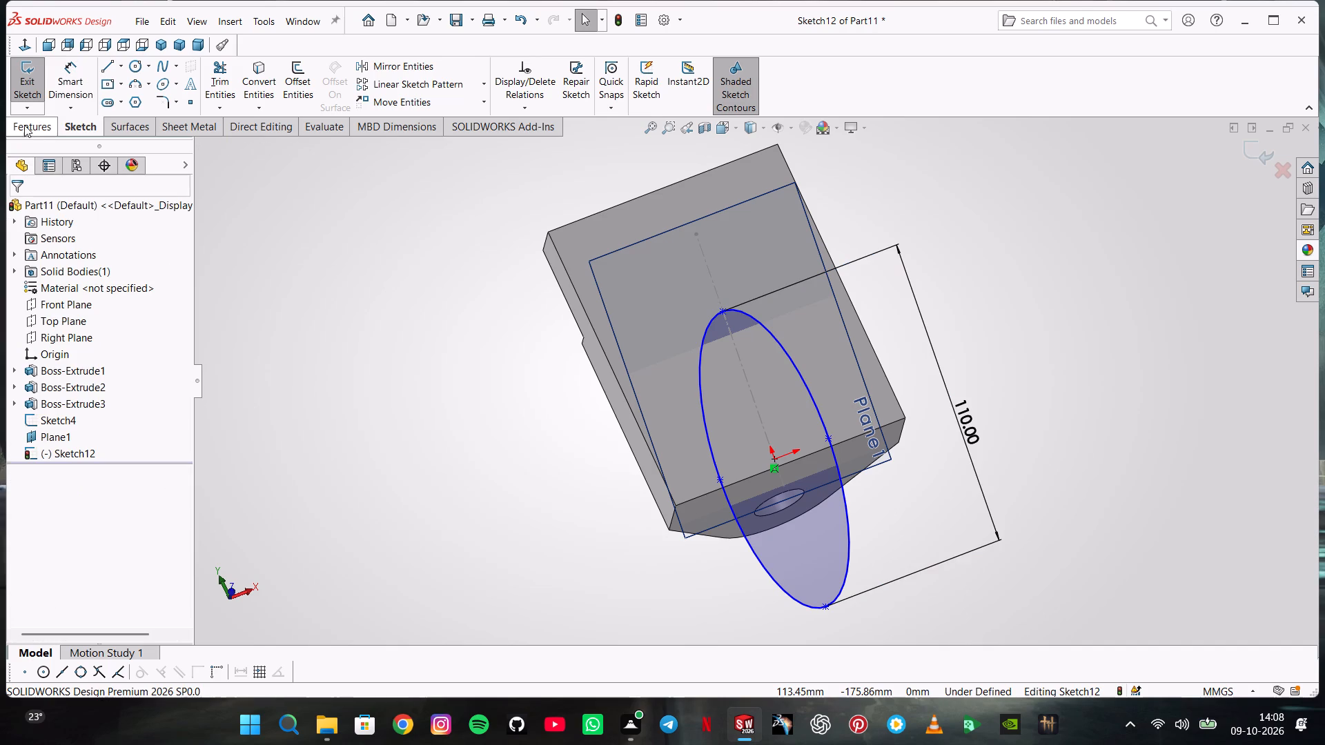
# Cut-extrude the ellipse from Plane1 through the upper block with a Blind depth of 25 mm.
pyautogui.click(25, 123)
pyautogui.click(293, 80)
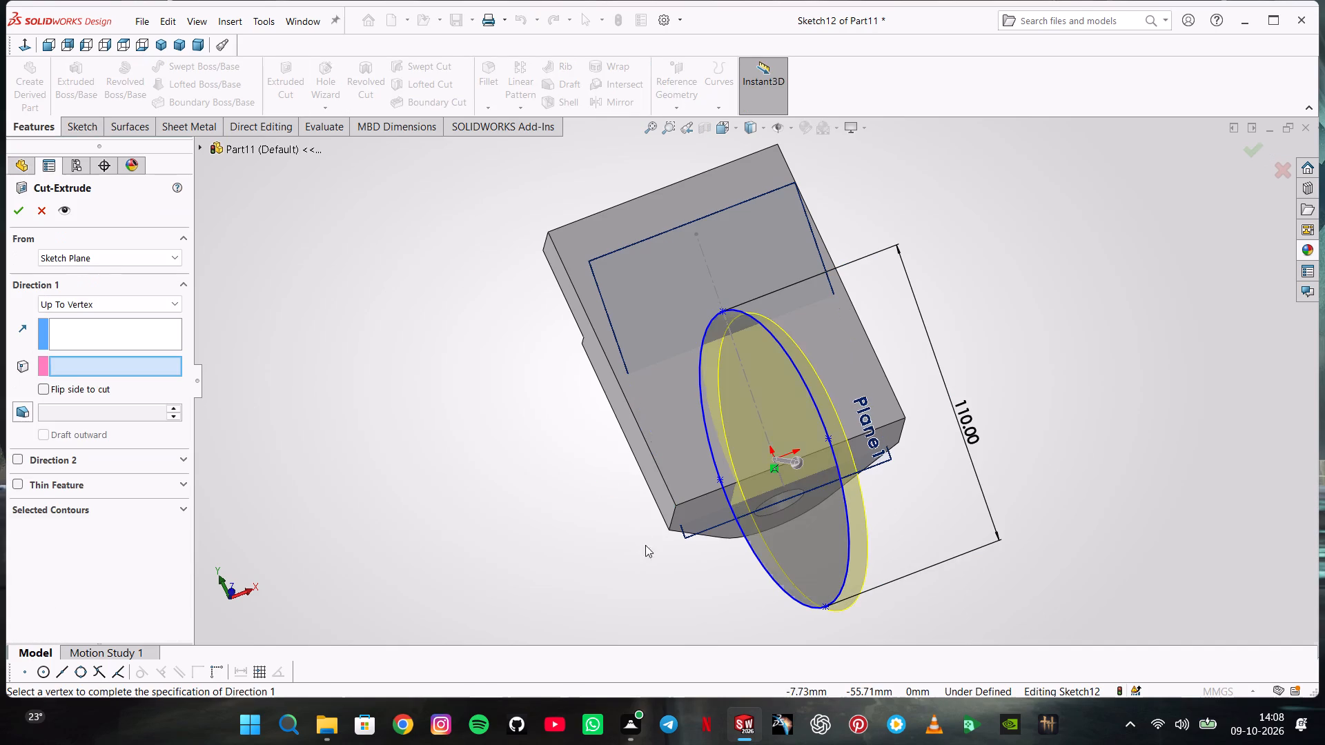
pyautogui.moveTo(749, 548); pyautogui.dragTo(669, 271, button='middle')
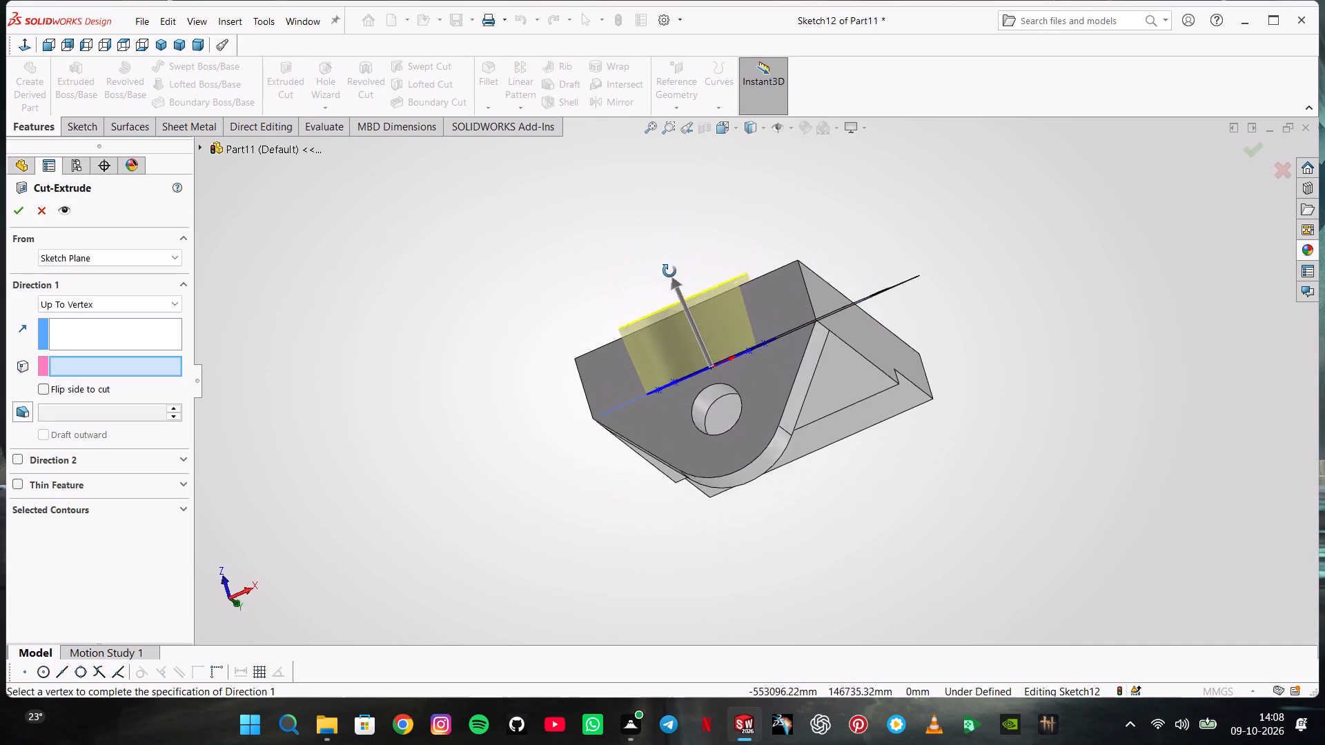
pyautogui.moveTo(669, 271); pyautogui.dragTo(671, 301, button='middle')
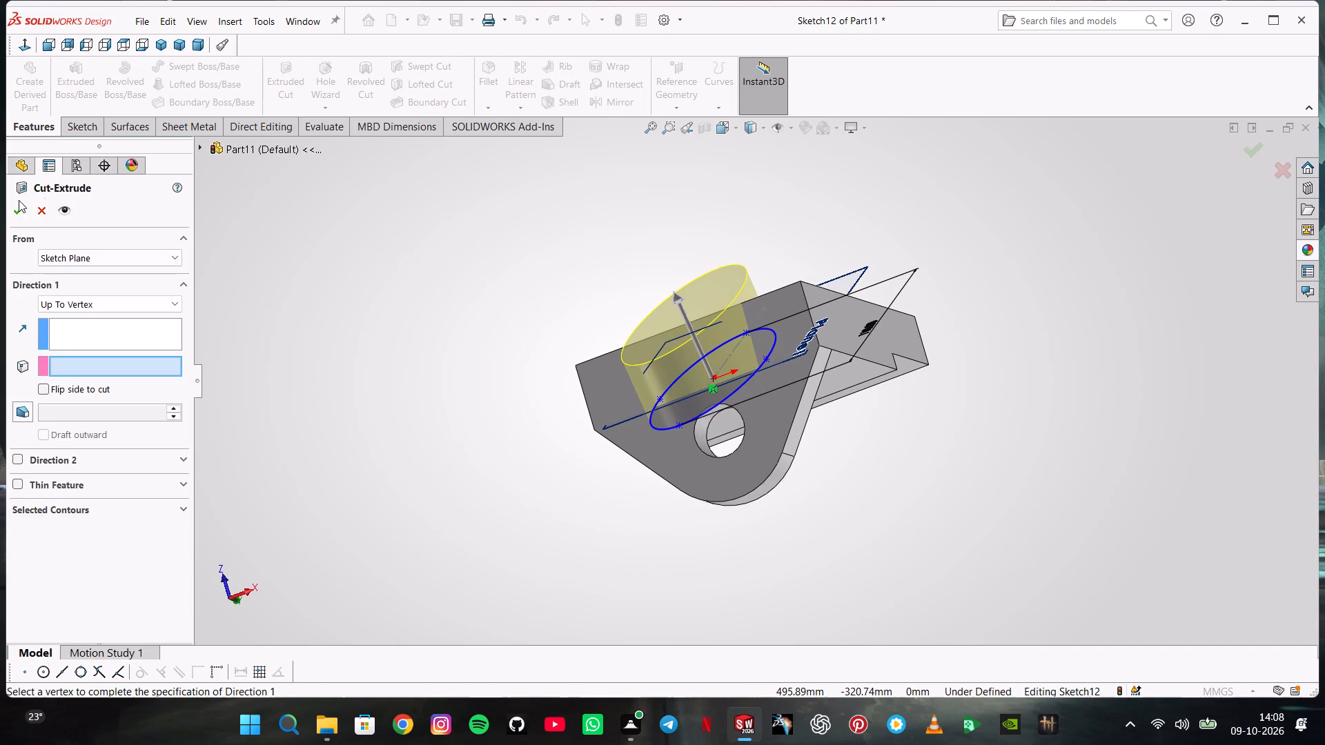
pyautogui.click(153, 308)
pyautogui.click(121, 313)
pyautogui.tripleClick(179, 365)
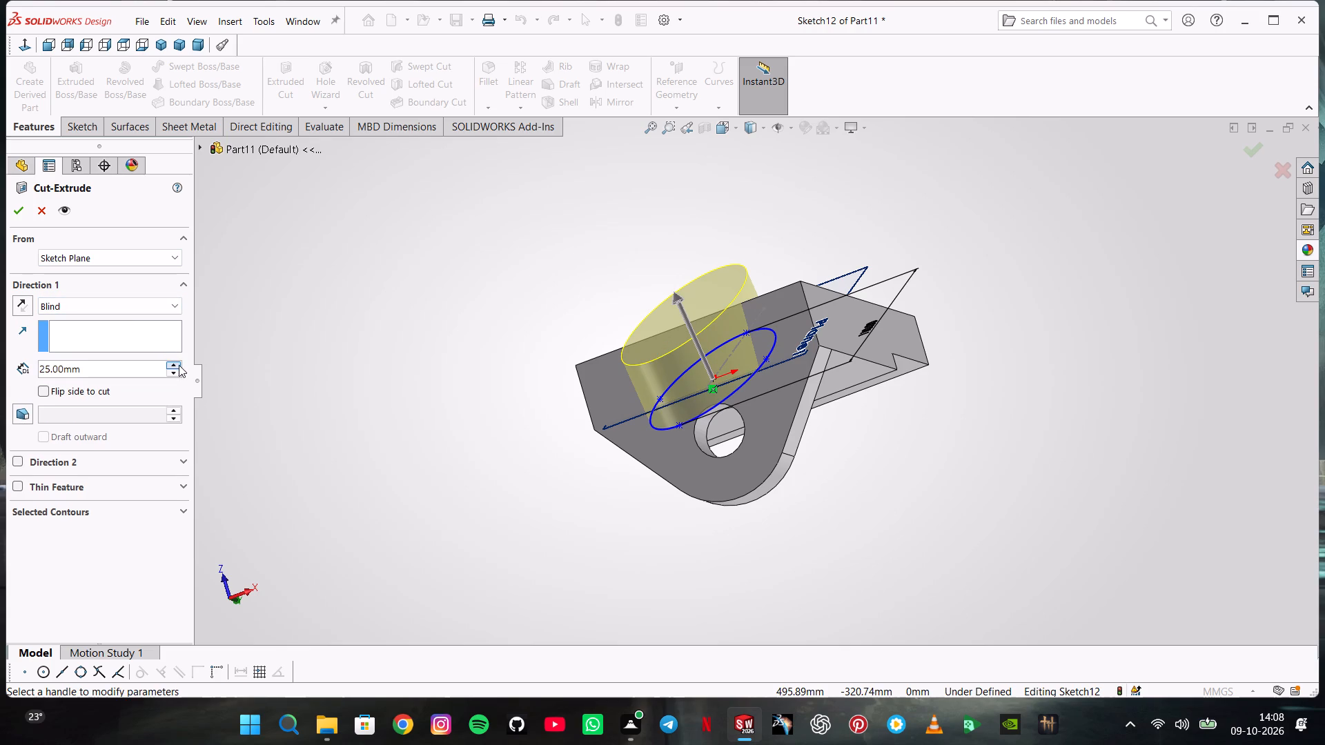
pyautogui.click(24, 210)
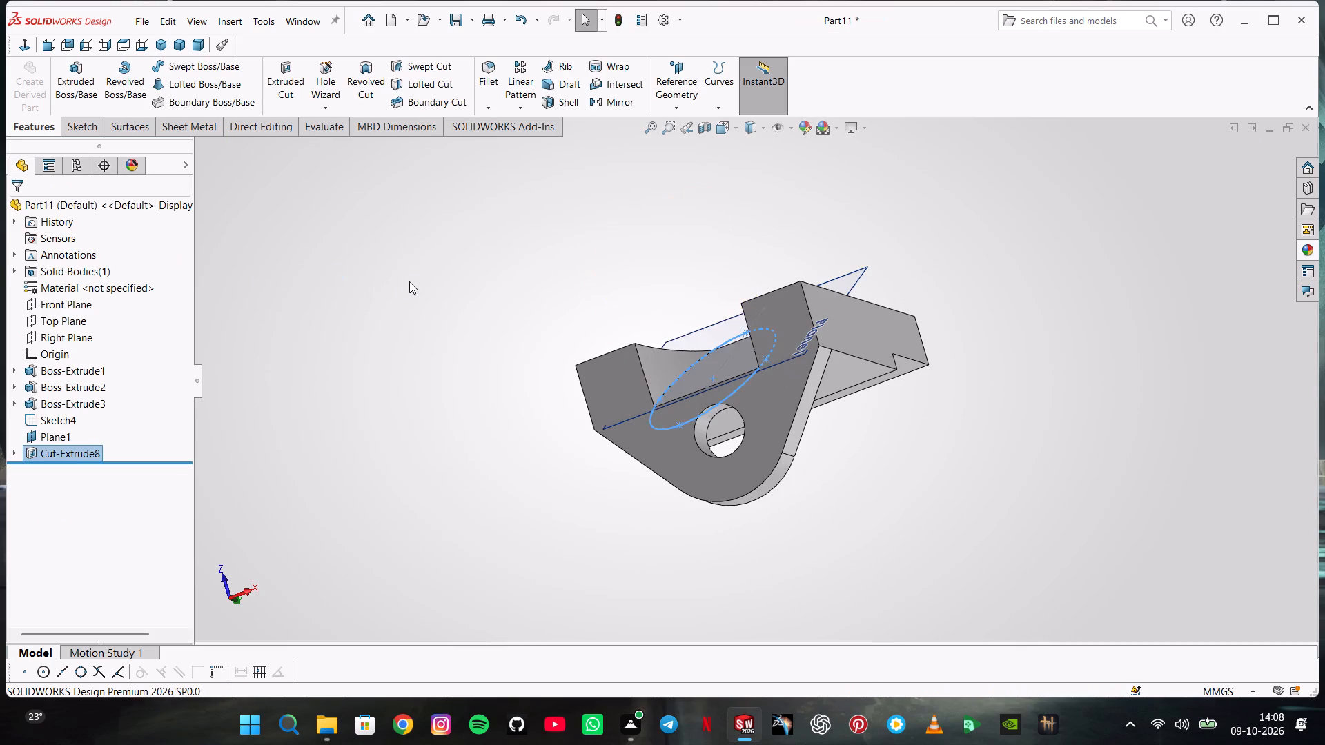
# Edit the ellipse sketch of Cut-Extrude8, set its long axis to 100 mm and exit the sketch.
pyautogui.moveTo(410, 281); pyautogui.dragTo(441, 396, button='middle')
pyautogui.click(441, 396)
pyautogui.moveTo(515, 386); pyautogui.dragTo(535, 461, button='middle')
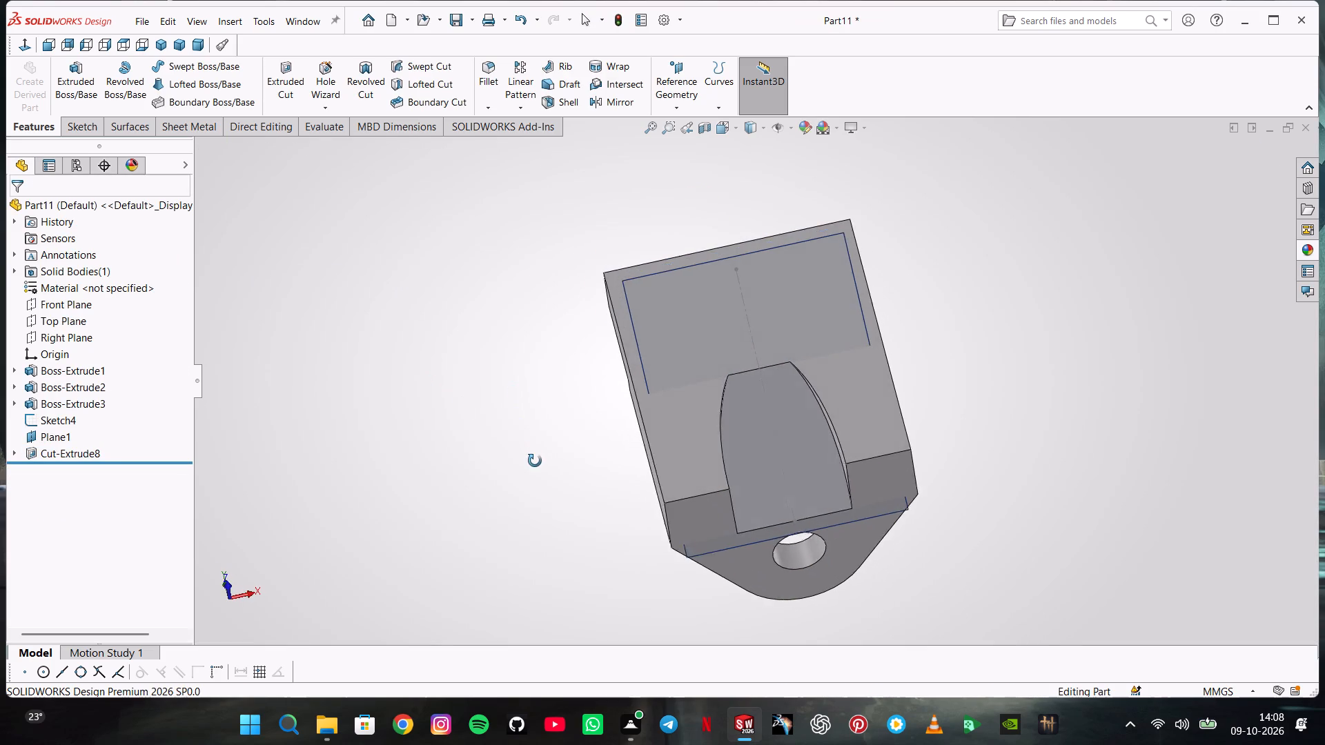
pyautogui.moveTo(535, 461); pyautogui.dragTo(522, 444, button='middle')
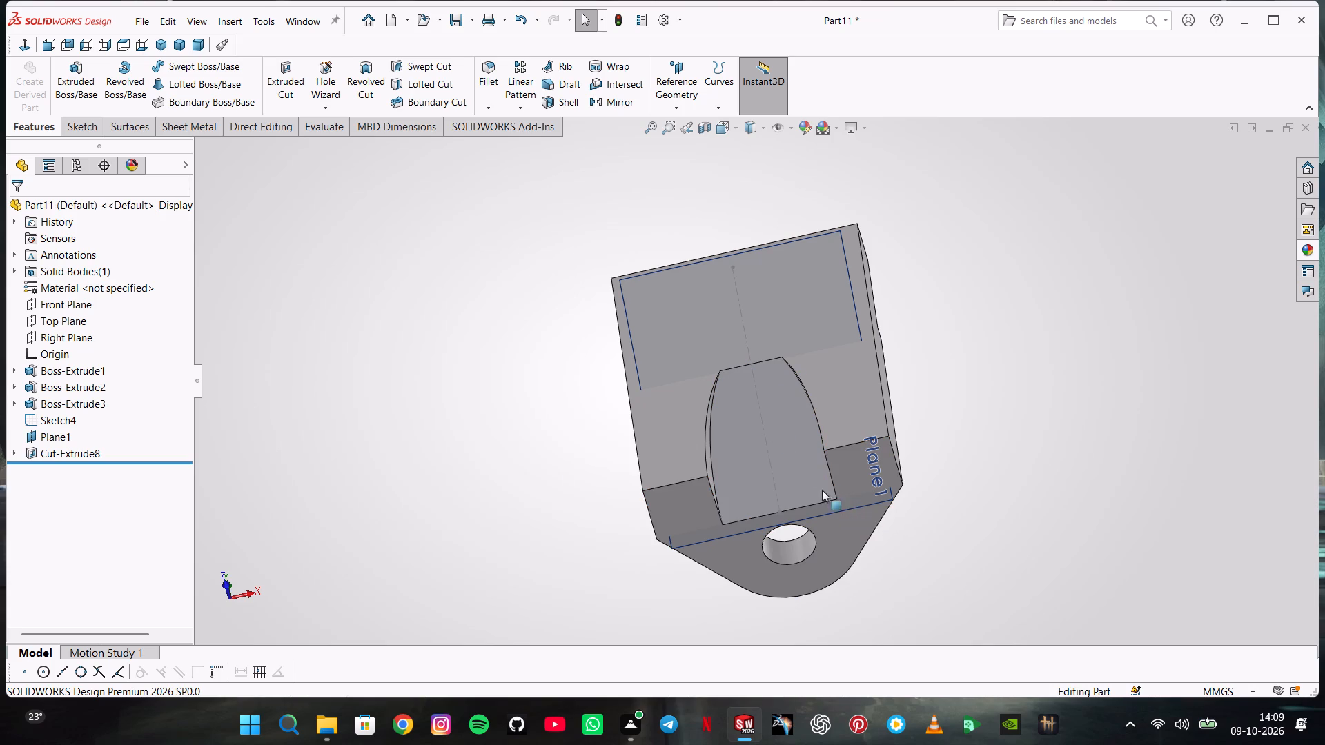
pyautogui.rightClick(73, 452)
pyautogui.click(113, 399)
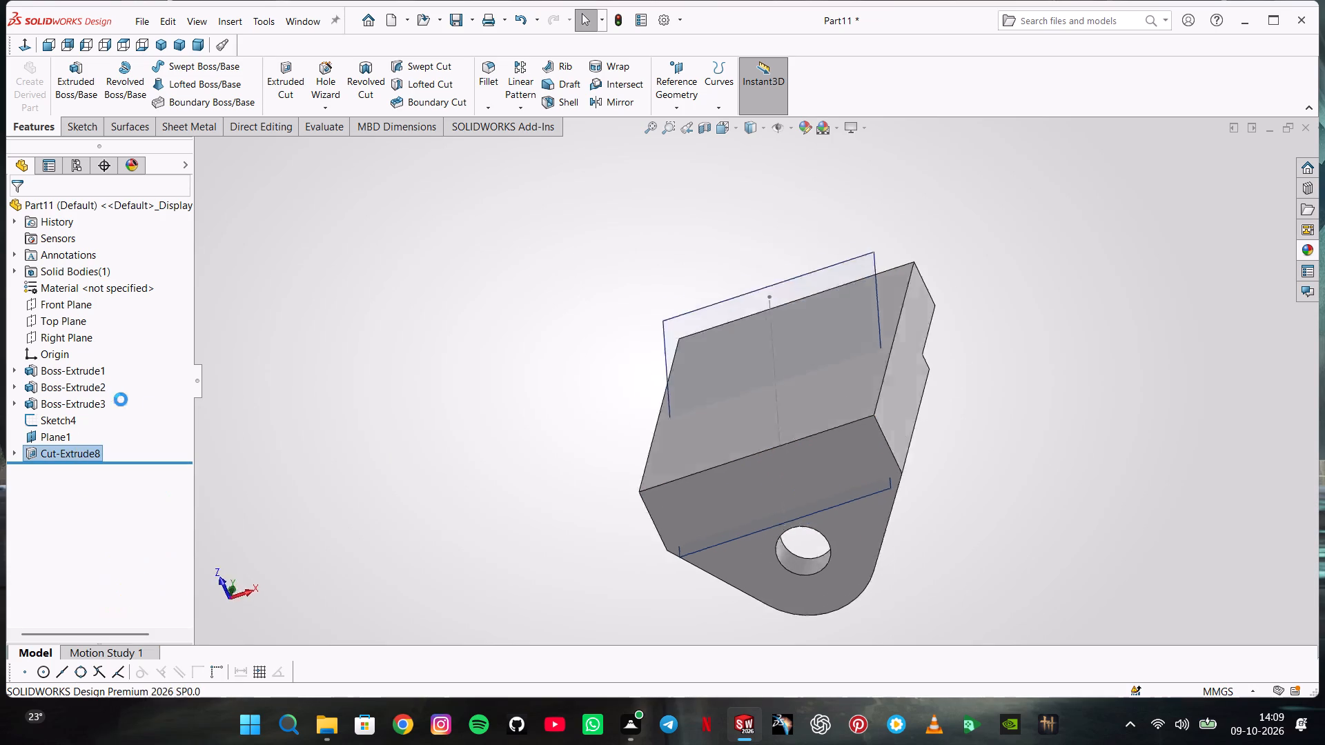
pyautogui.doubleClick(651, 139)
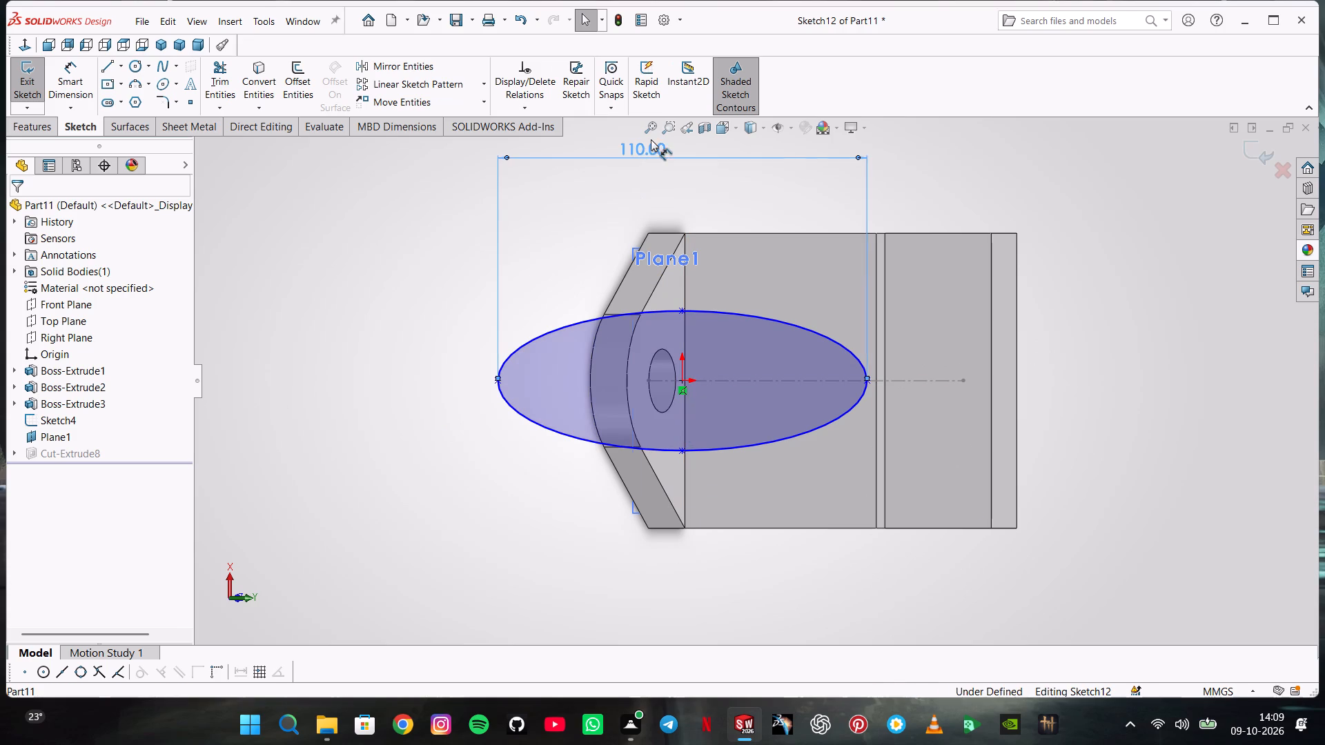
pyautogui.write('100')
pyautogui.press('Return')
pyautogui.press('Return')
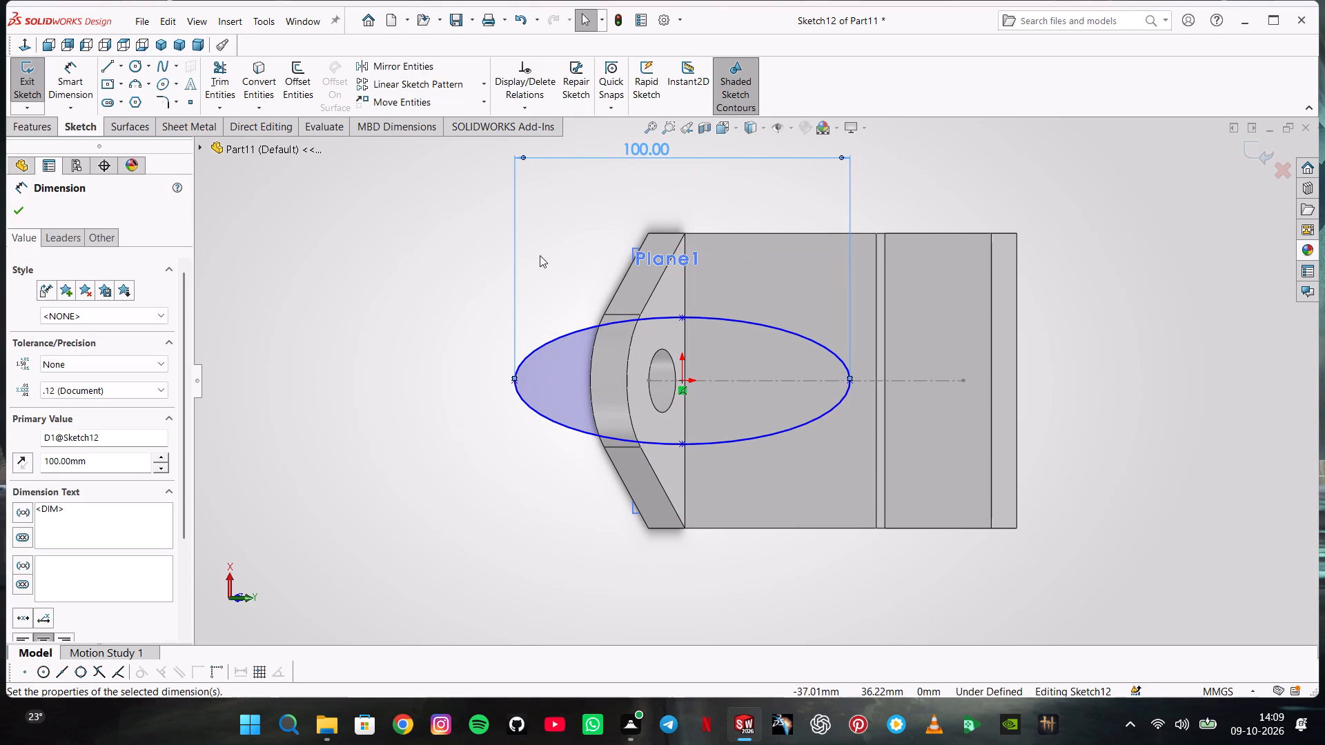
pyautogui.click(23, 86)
# Reopen the cut's ellipse sketch, set its long axis to 90 mm and exit the sketch.
pyautogui.moveTo(388, 228); pyautogui.dragTo(404, 276, button='middle')
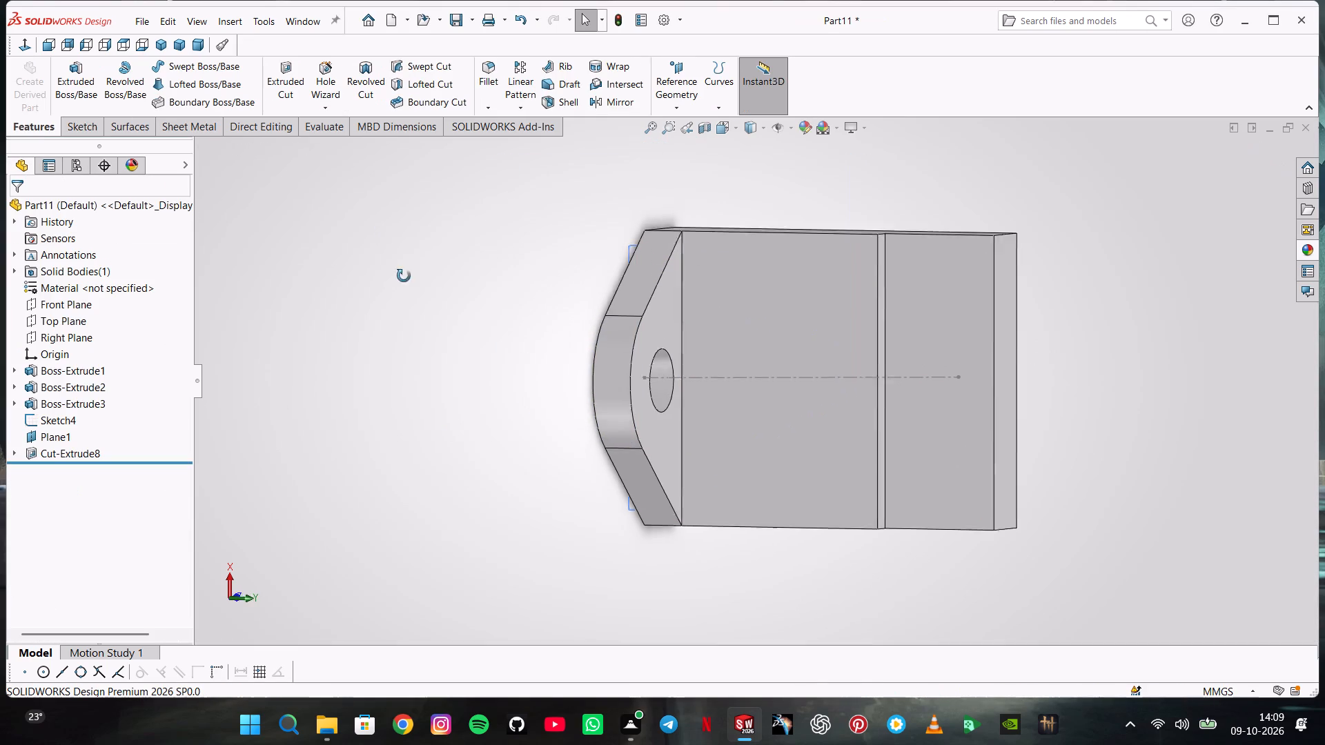
pyautogui.moveTo(404, 276); pyautogui.dragTo(571, 564, button='middle')
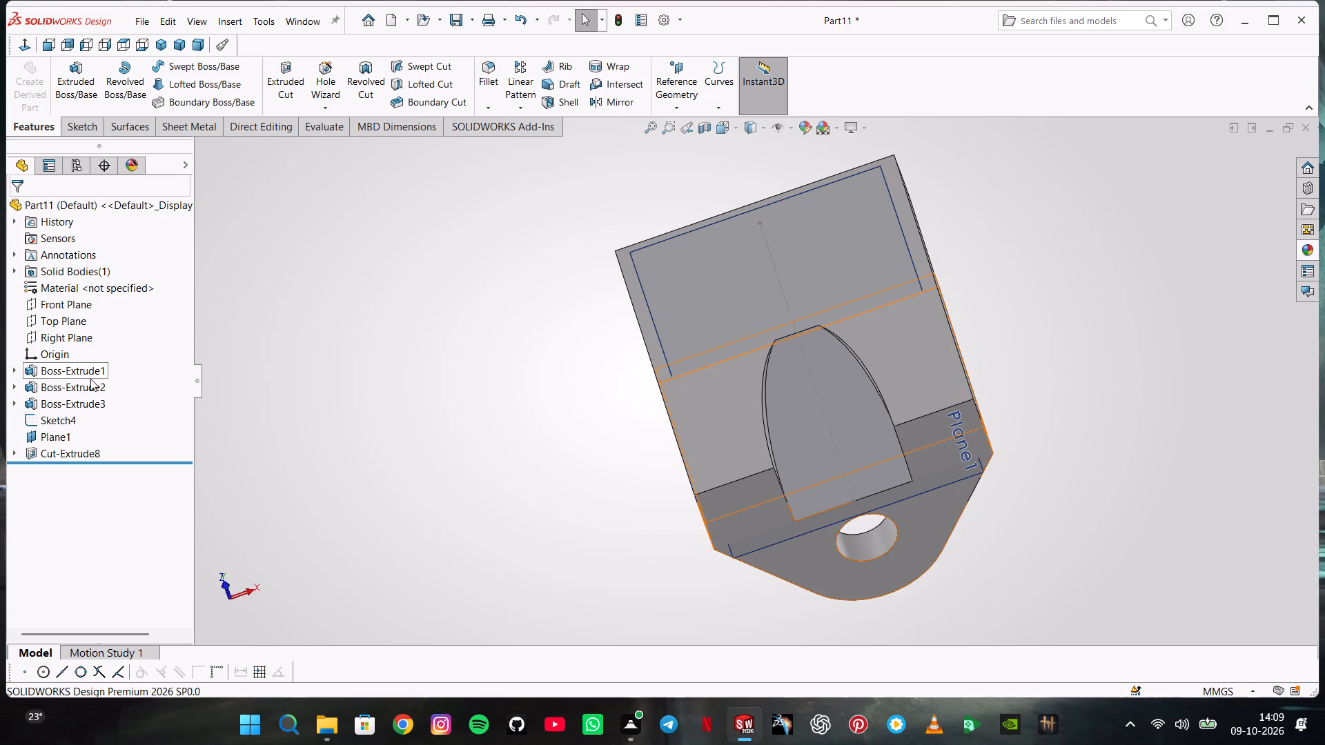
pyautogui.rightClick(88, 452)
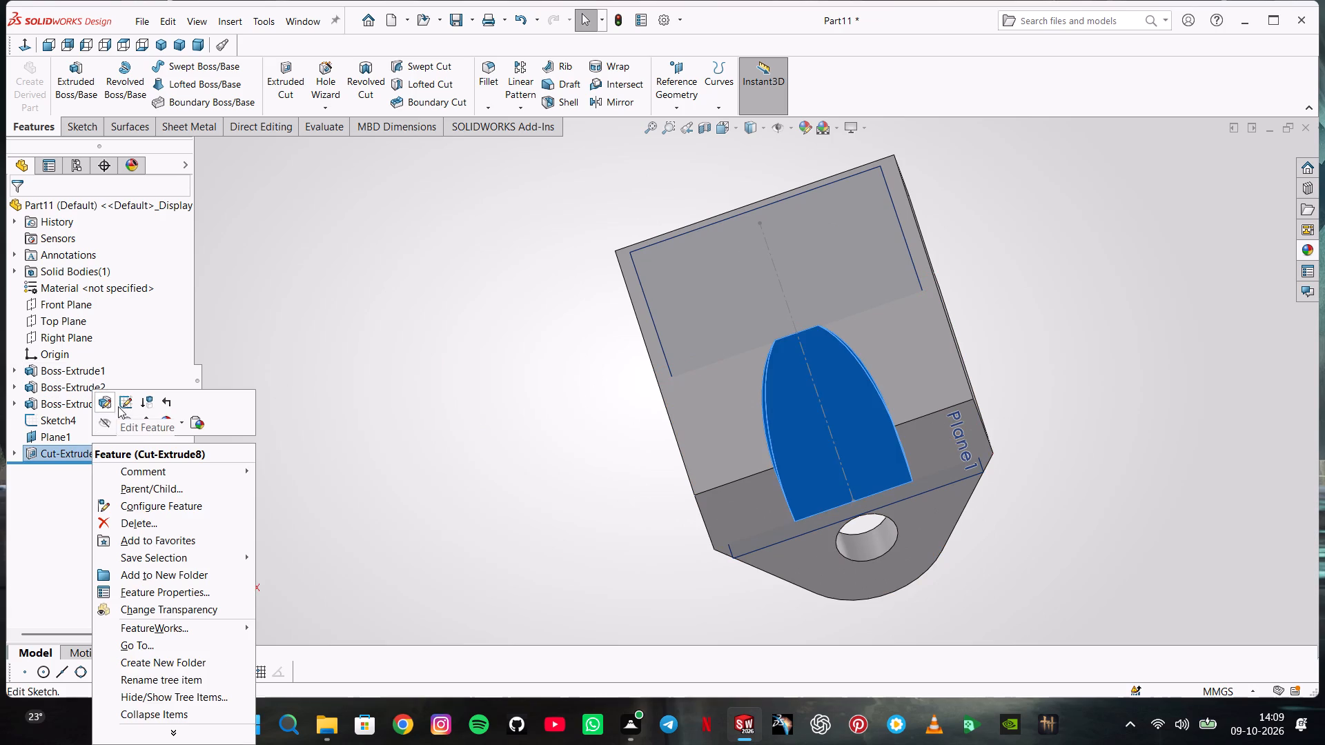
pyautogui.click(119, 406)
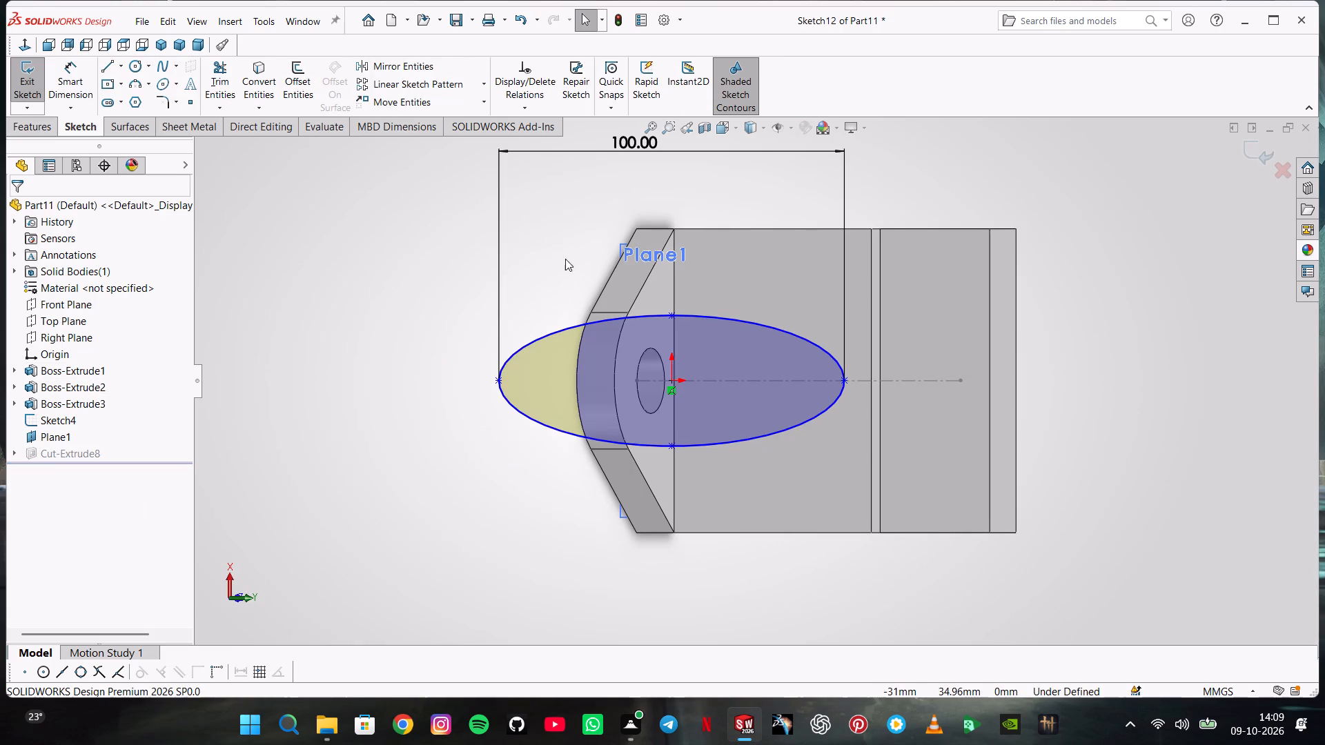
pyautogui.doubleClick(628, 147)
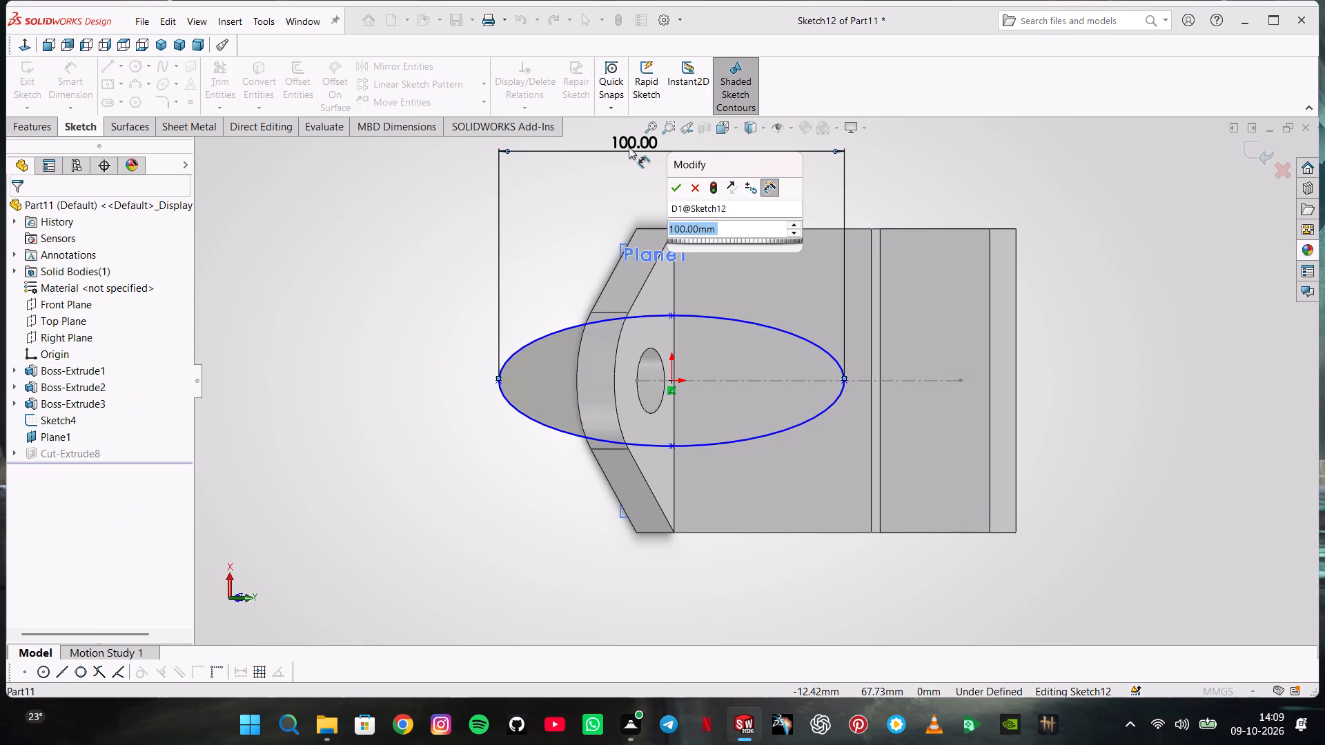
pyautogui.write('90')
pyautogui.press('Return')
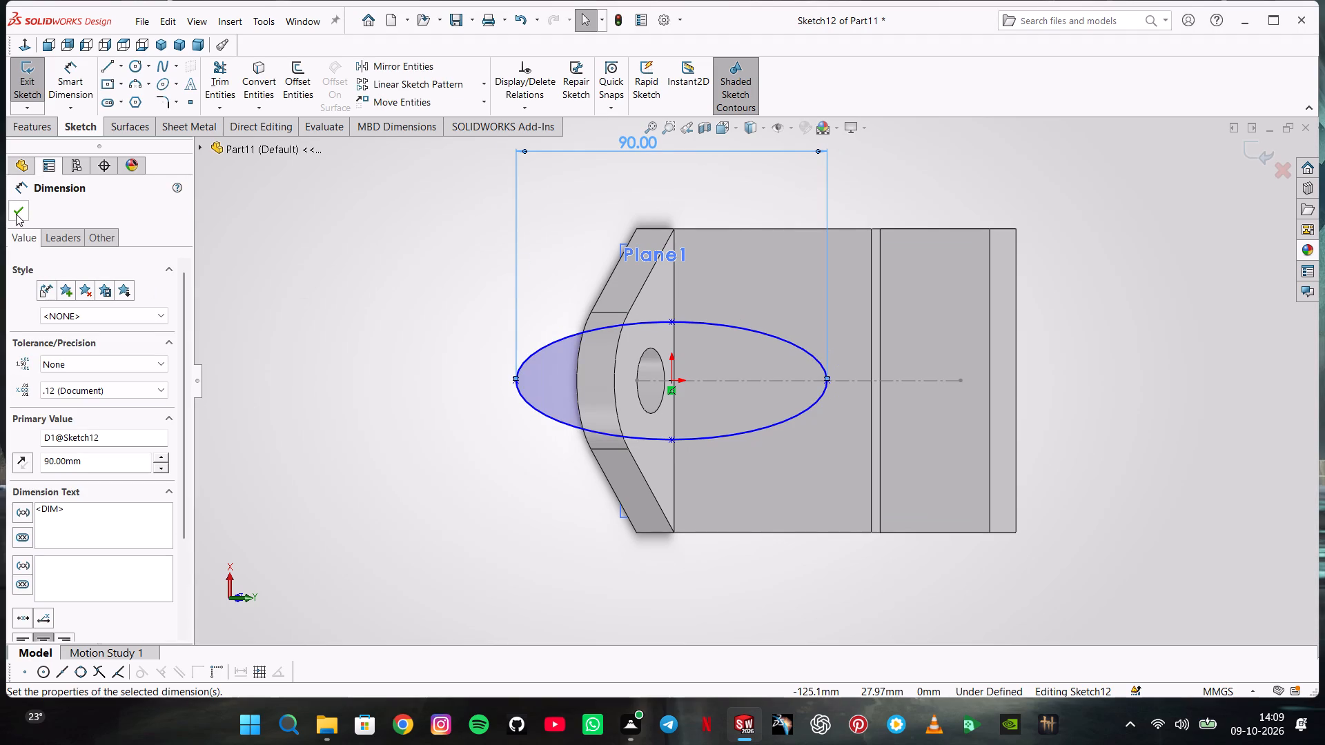
pyautogui.click(27, 87)
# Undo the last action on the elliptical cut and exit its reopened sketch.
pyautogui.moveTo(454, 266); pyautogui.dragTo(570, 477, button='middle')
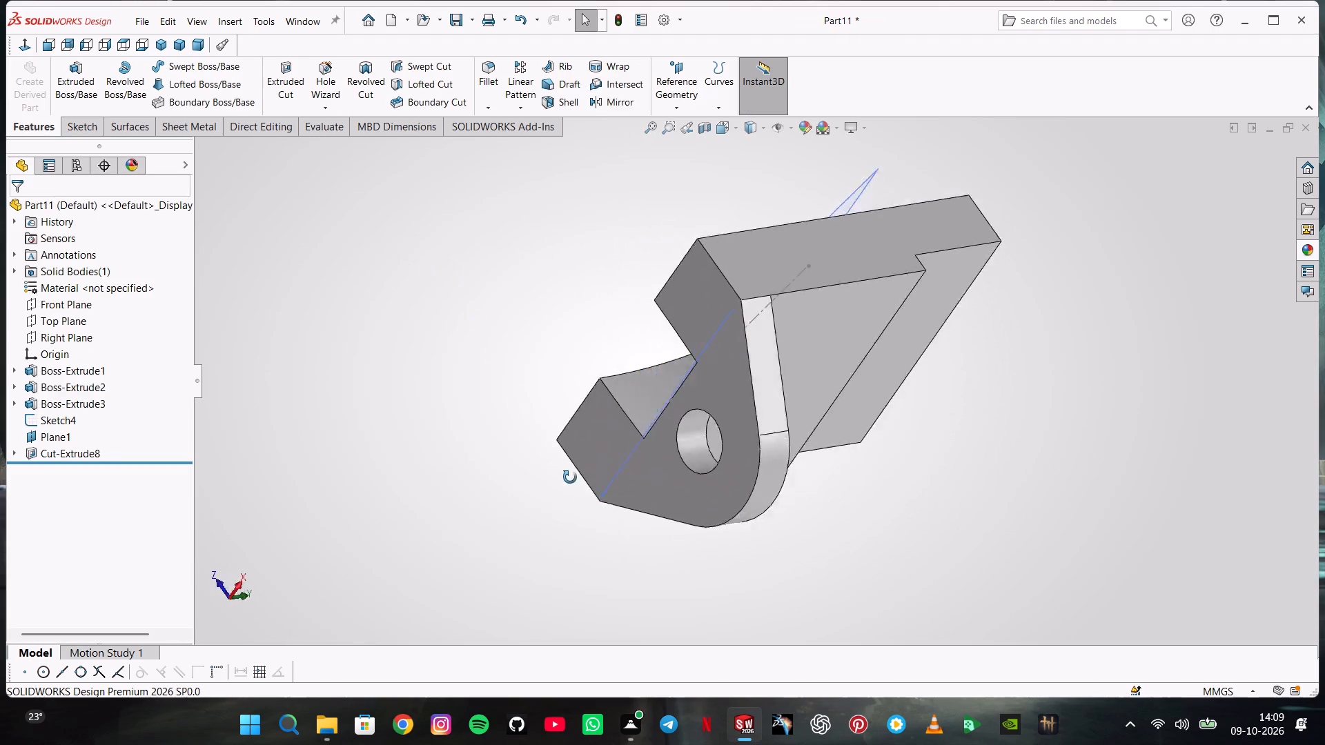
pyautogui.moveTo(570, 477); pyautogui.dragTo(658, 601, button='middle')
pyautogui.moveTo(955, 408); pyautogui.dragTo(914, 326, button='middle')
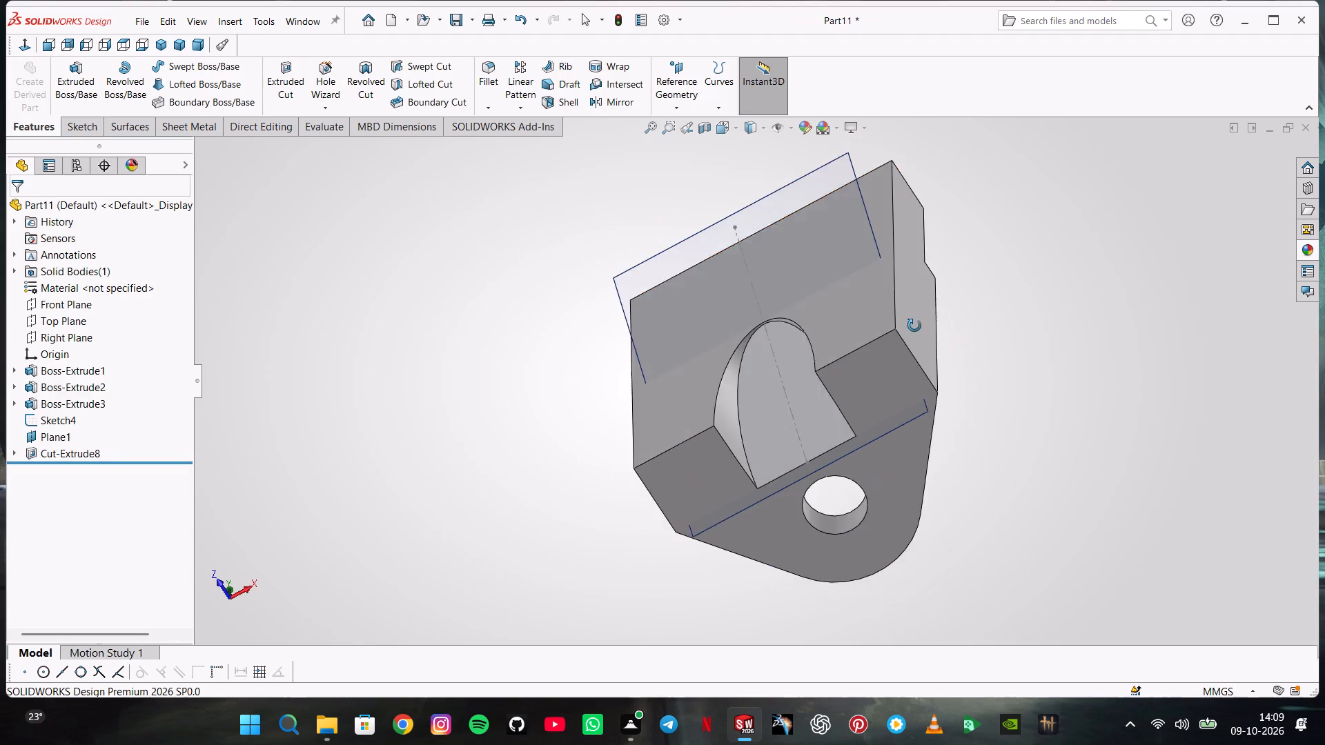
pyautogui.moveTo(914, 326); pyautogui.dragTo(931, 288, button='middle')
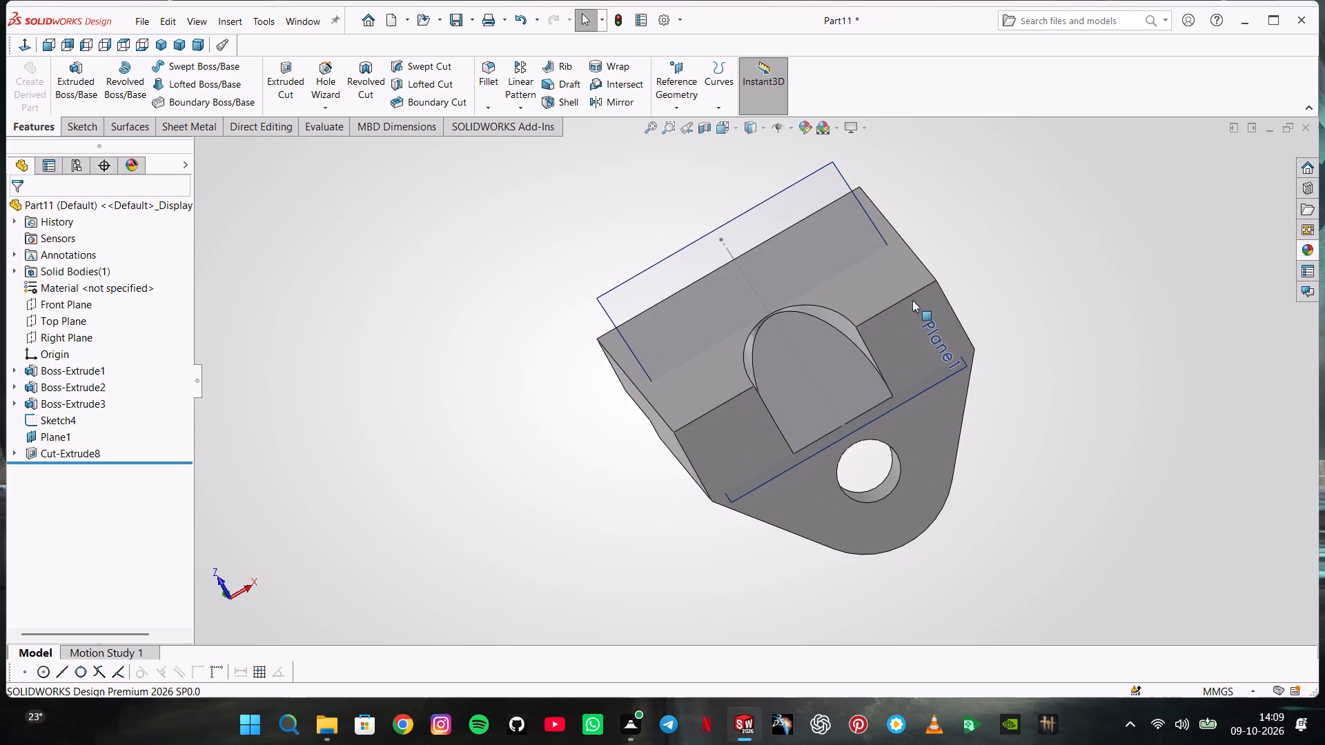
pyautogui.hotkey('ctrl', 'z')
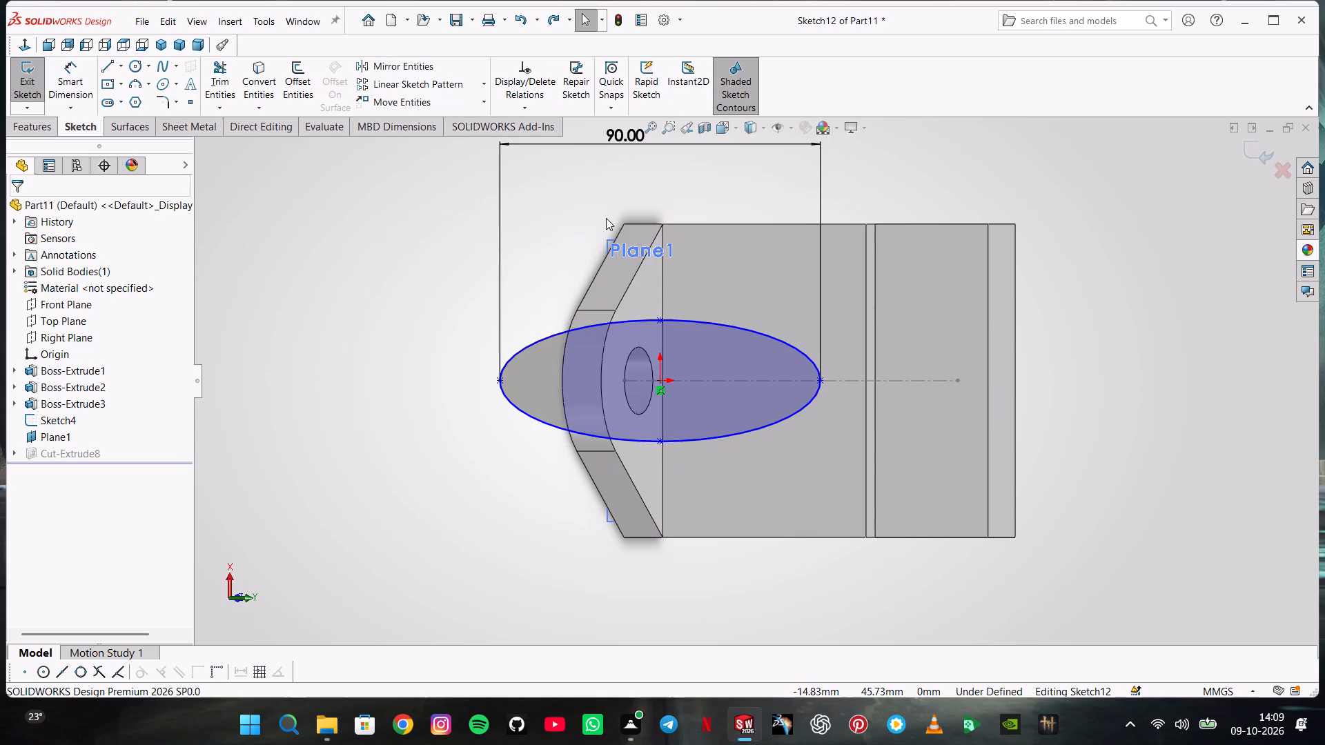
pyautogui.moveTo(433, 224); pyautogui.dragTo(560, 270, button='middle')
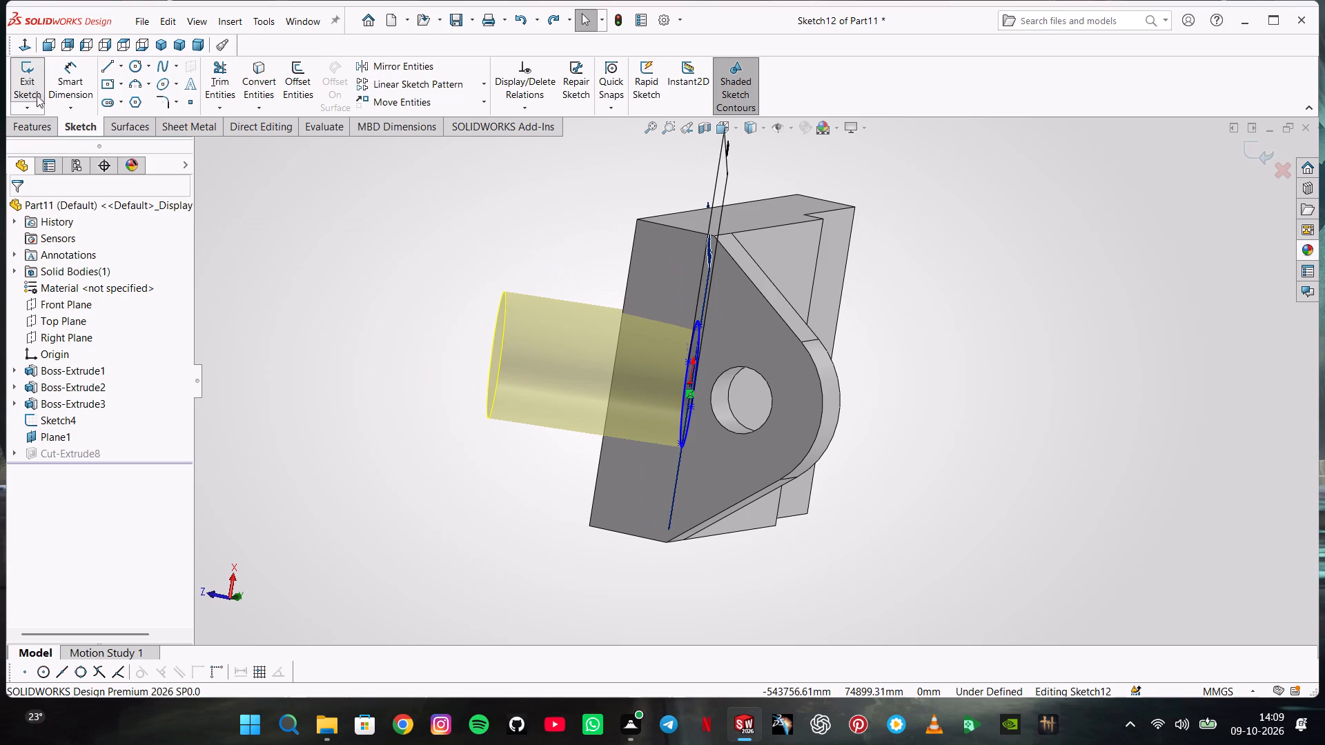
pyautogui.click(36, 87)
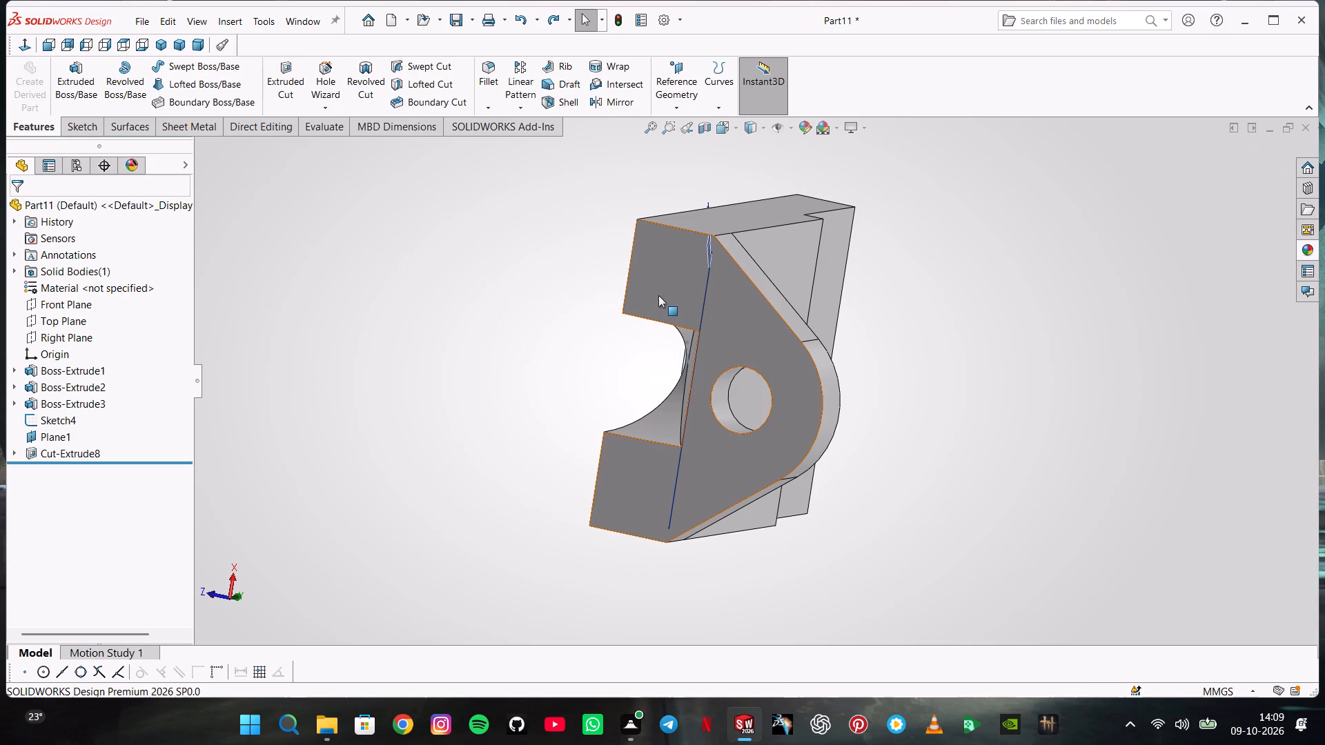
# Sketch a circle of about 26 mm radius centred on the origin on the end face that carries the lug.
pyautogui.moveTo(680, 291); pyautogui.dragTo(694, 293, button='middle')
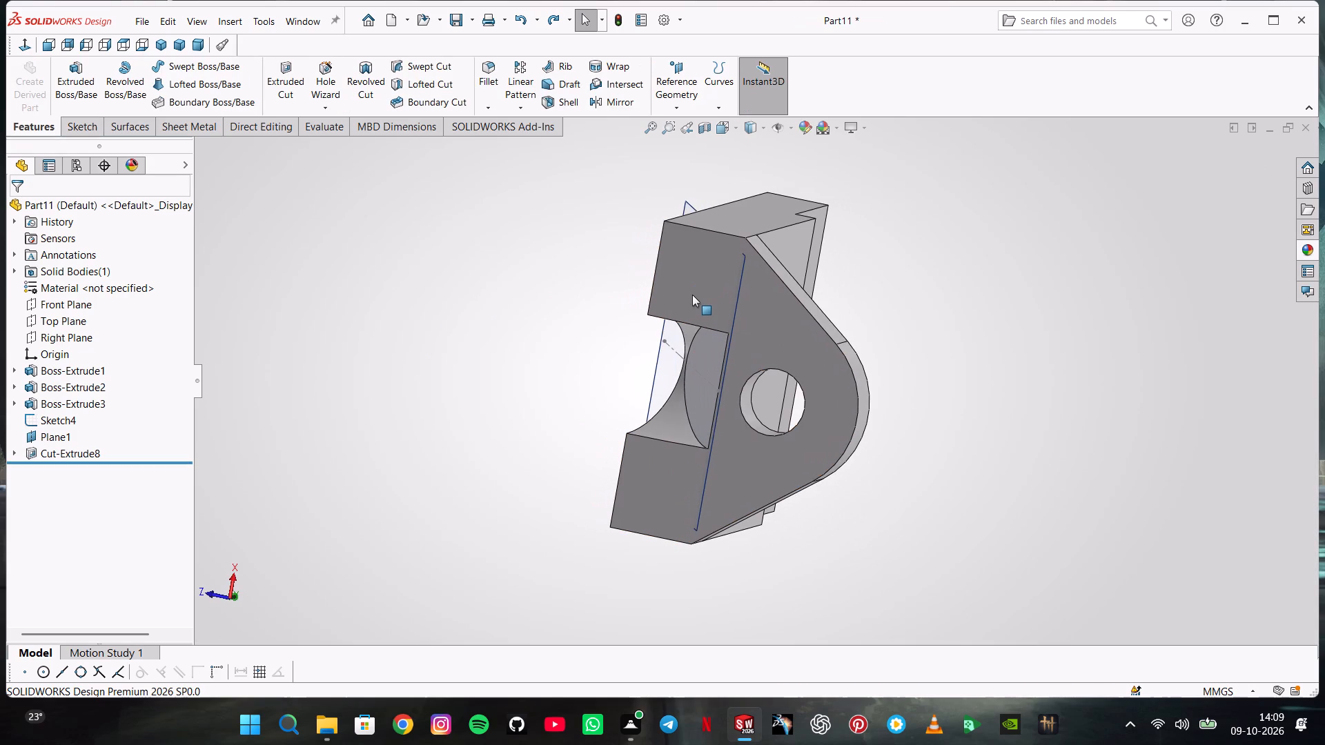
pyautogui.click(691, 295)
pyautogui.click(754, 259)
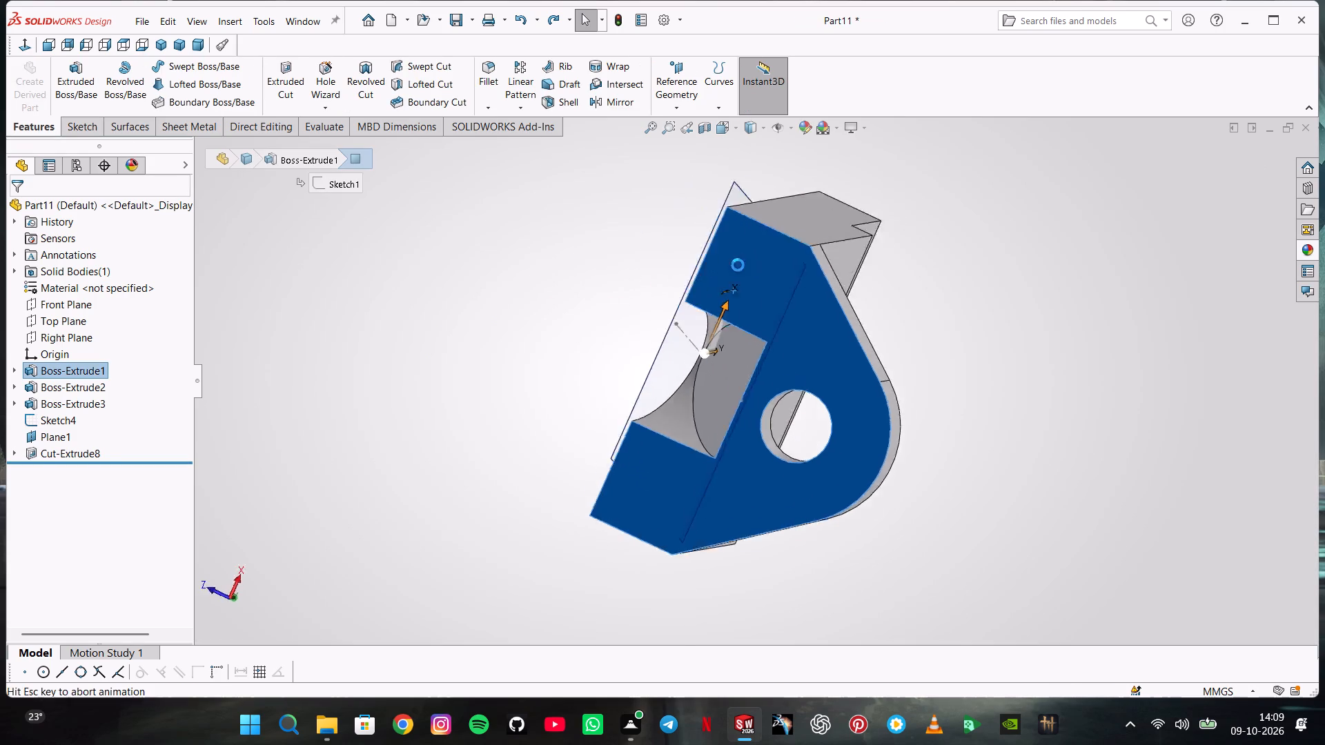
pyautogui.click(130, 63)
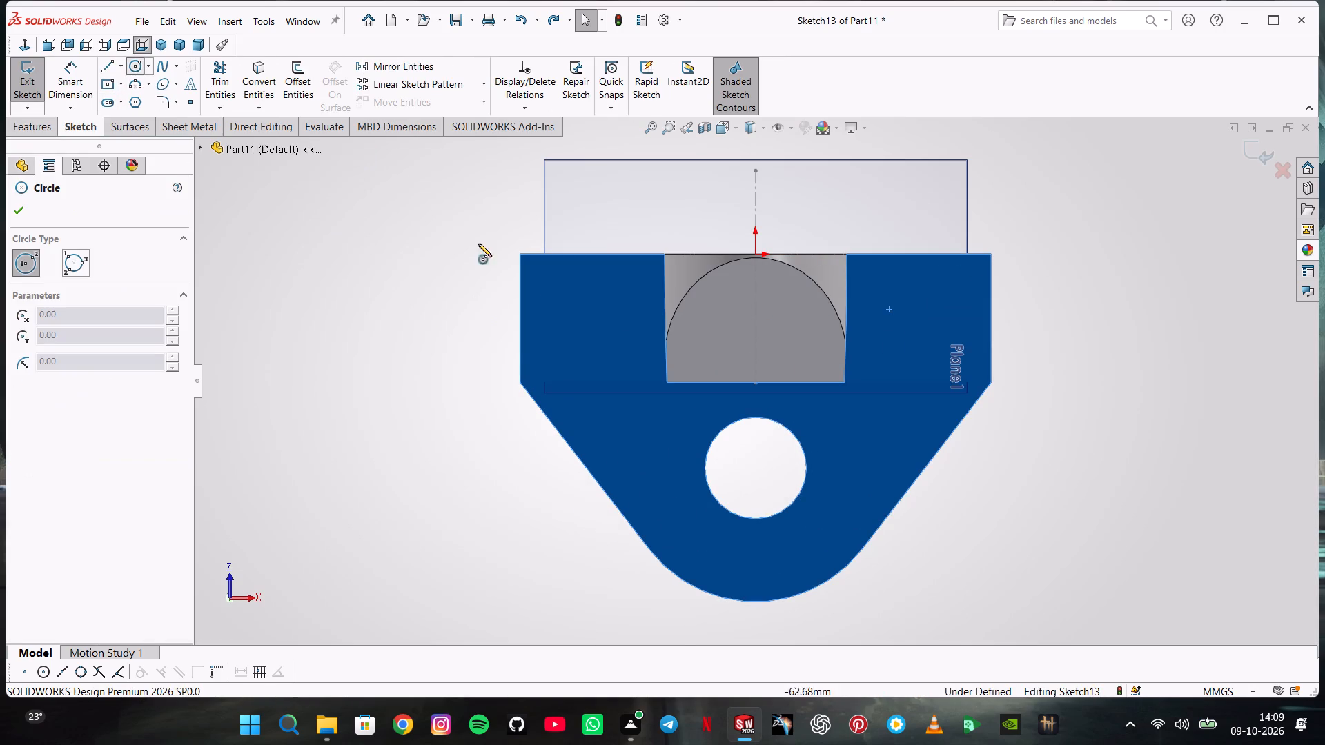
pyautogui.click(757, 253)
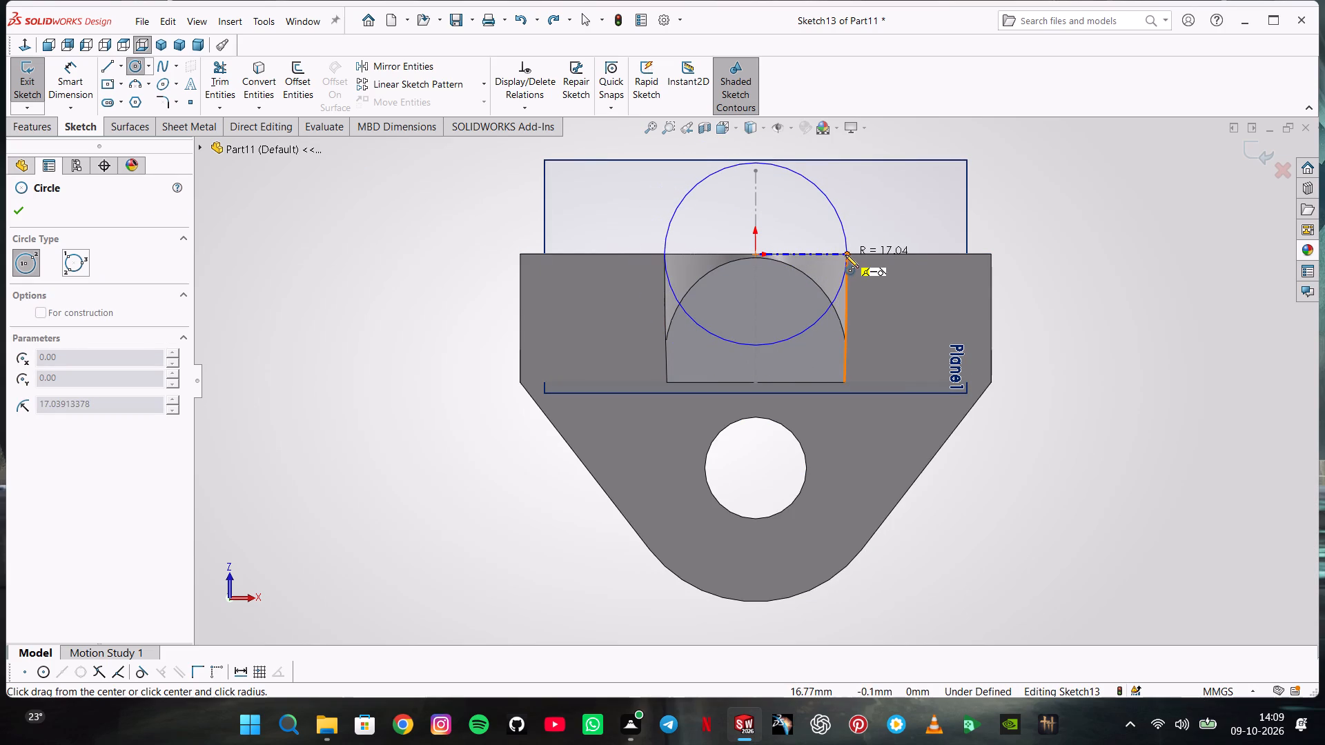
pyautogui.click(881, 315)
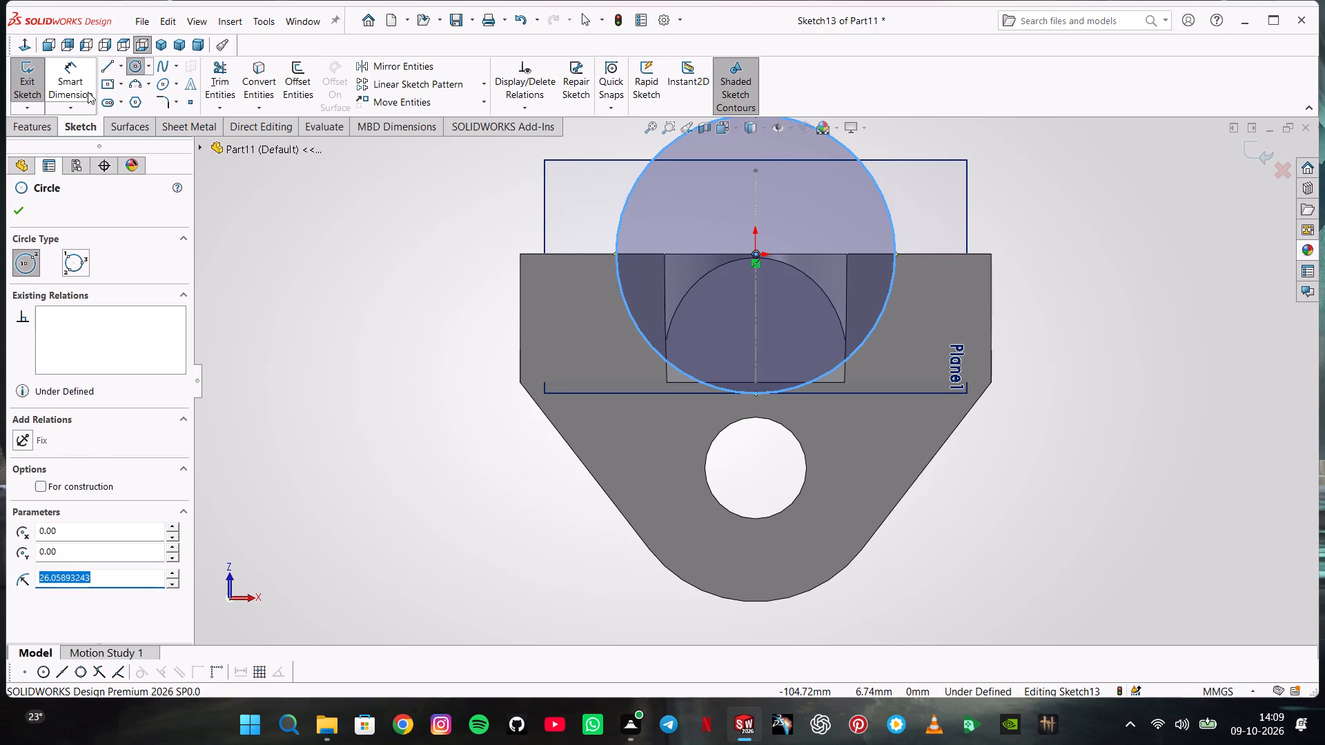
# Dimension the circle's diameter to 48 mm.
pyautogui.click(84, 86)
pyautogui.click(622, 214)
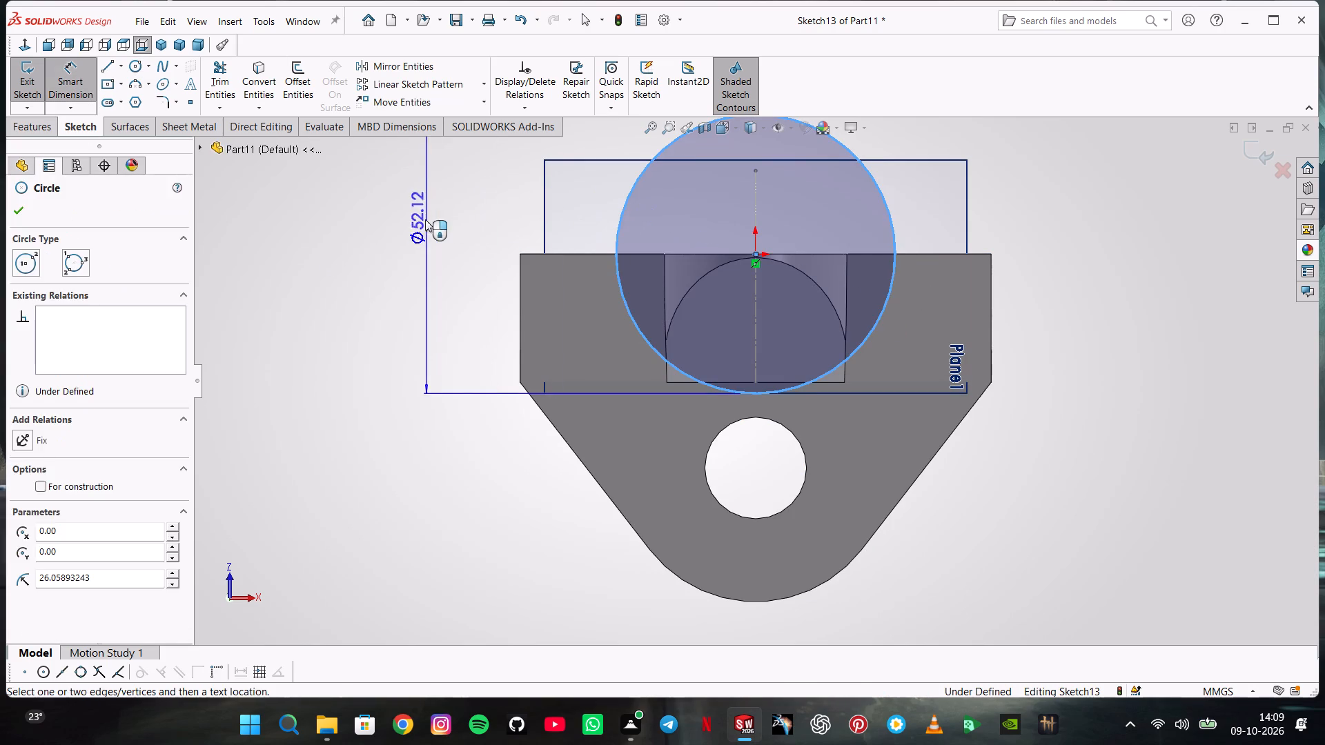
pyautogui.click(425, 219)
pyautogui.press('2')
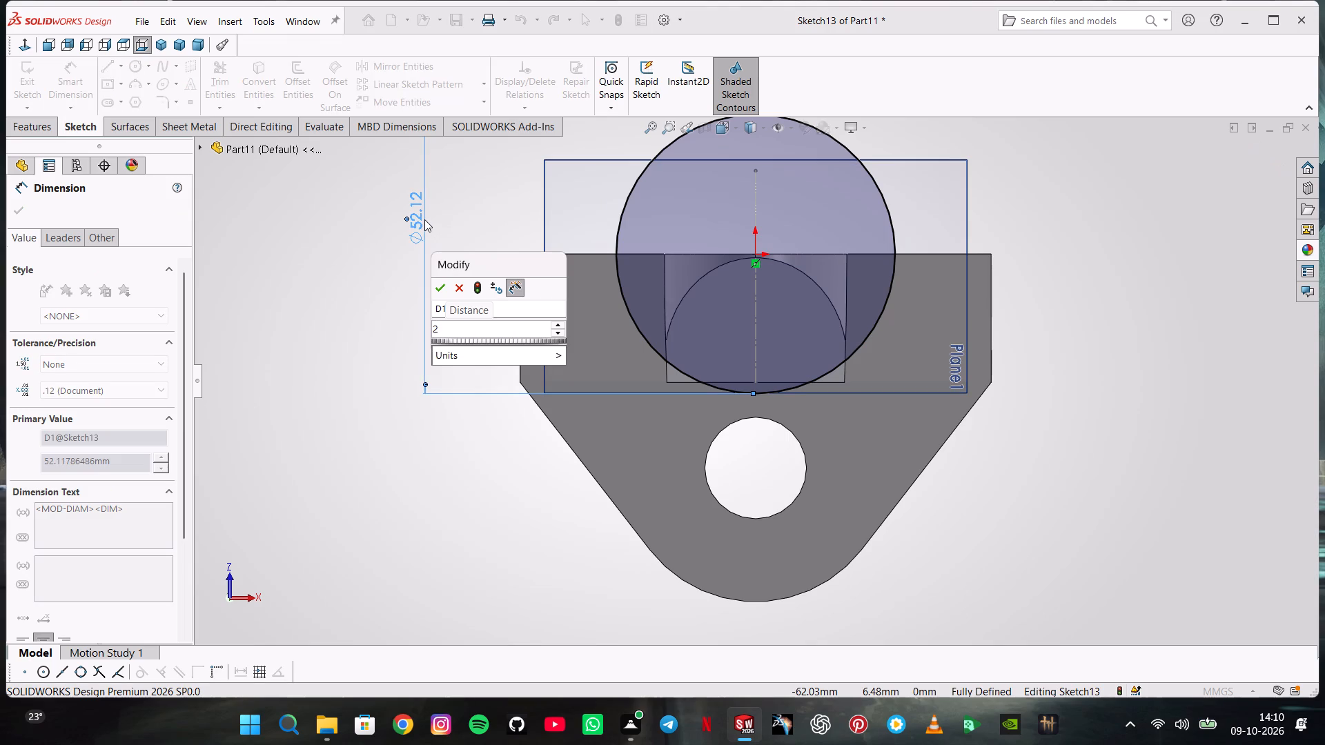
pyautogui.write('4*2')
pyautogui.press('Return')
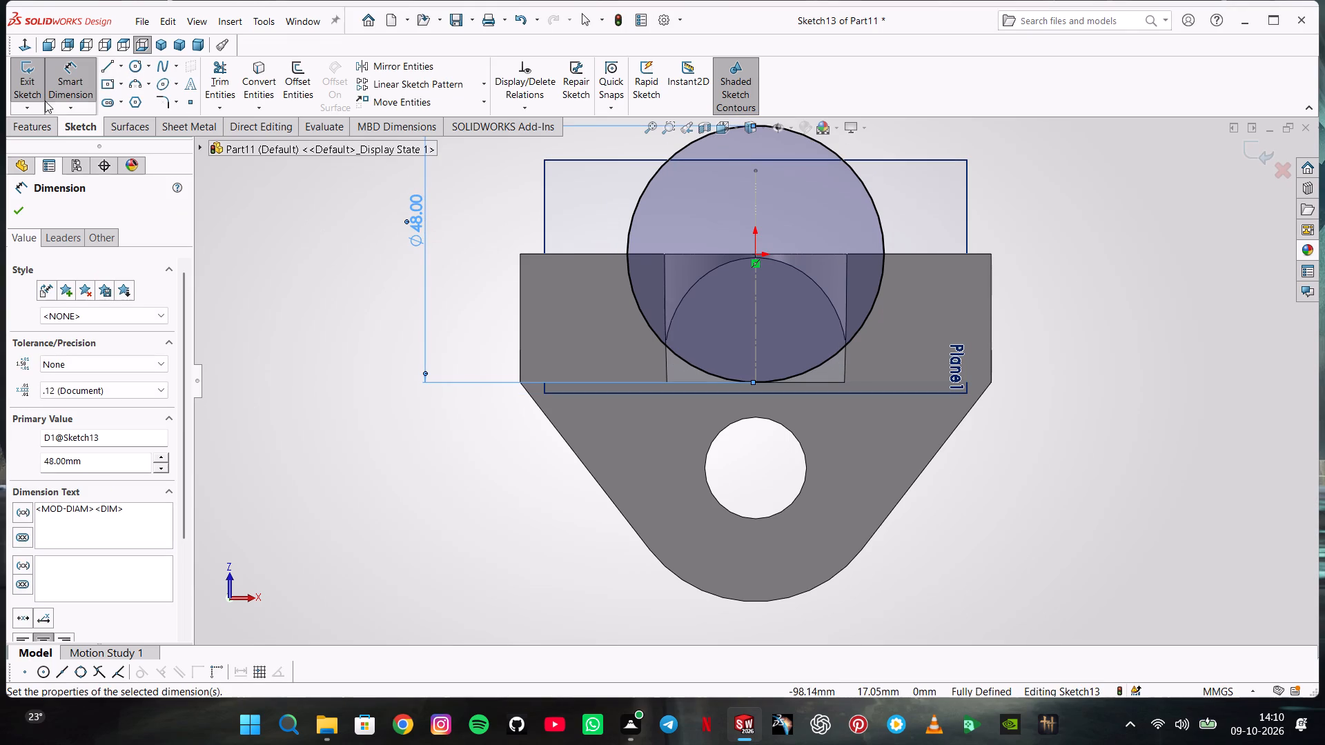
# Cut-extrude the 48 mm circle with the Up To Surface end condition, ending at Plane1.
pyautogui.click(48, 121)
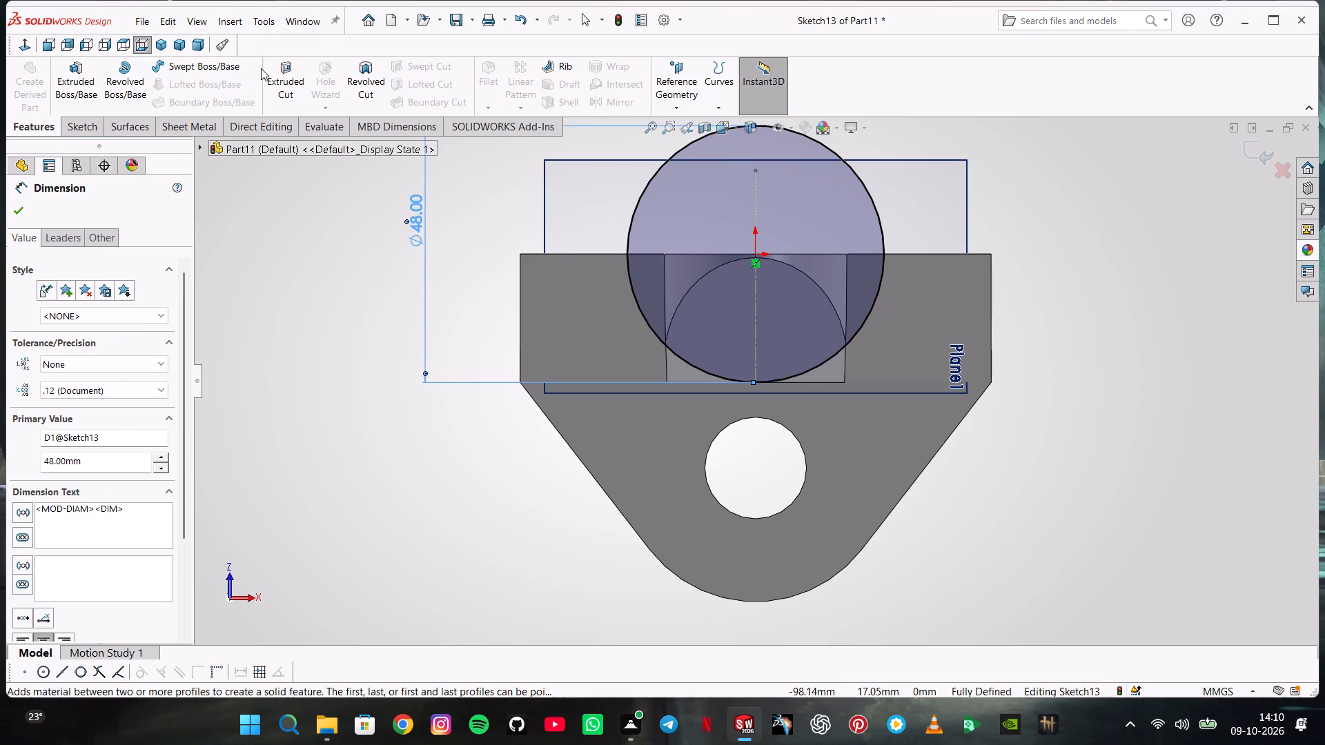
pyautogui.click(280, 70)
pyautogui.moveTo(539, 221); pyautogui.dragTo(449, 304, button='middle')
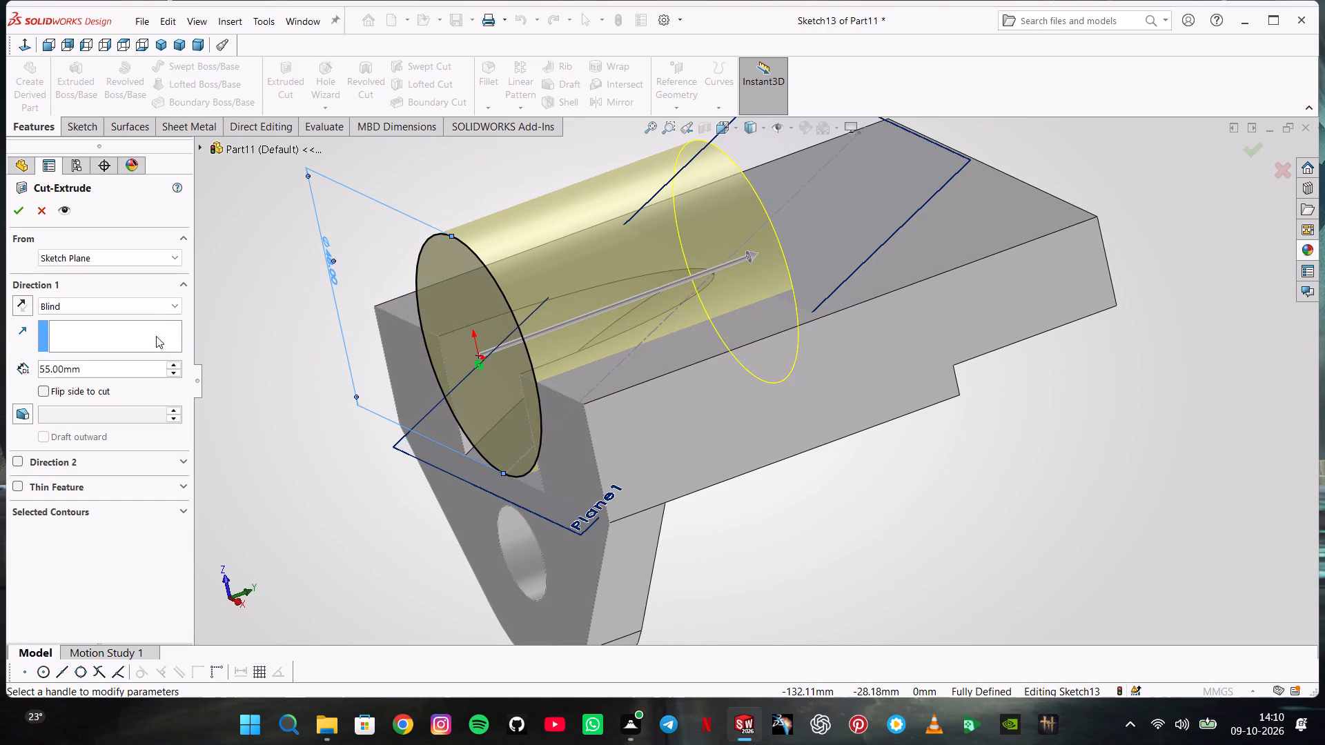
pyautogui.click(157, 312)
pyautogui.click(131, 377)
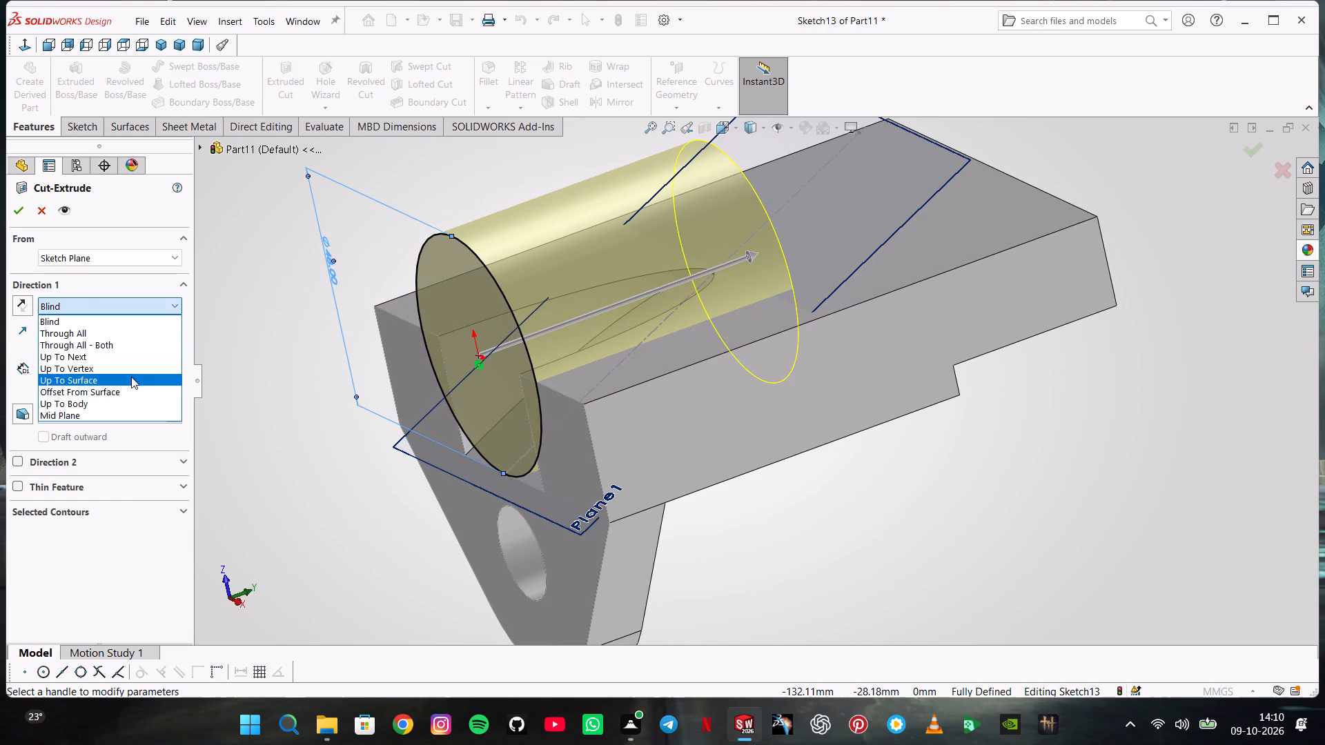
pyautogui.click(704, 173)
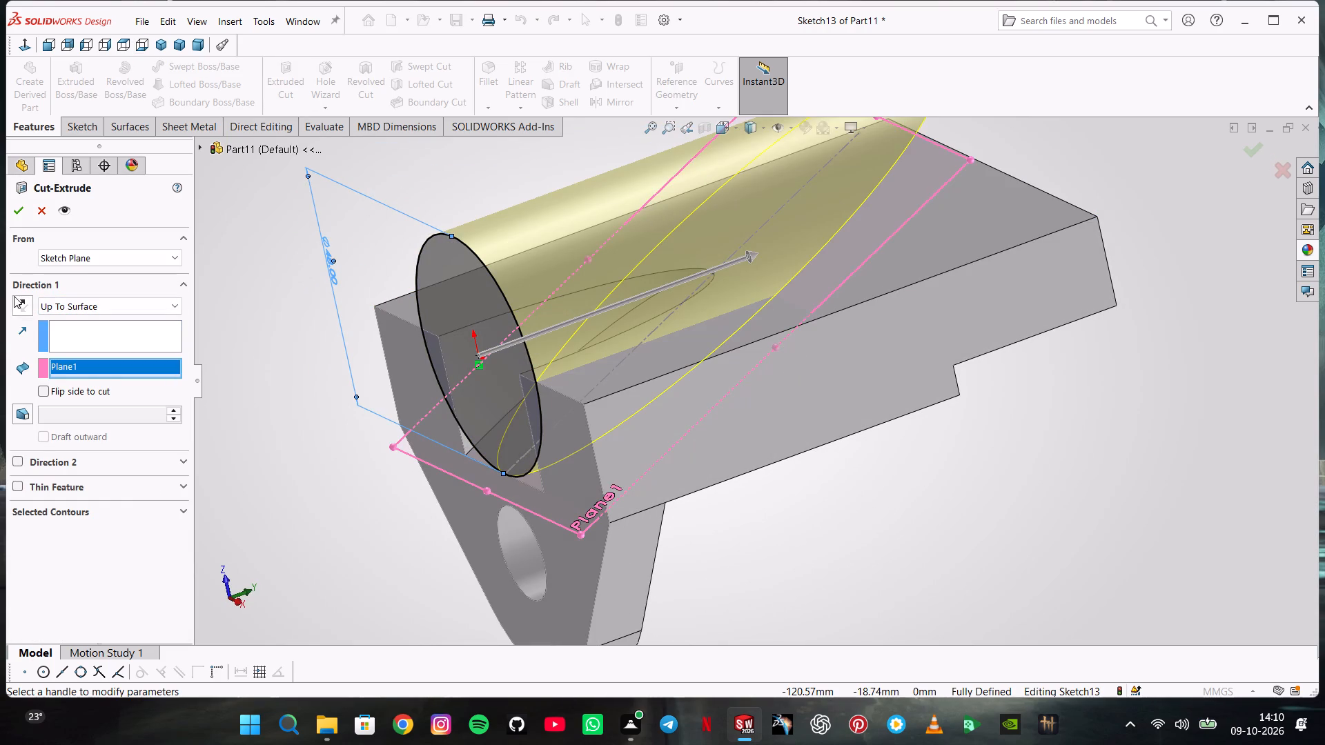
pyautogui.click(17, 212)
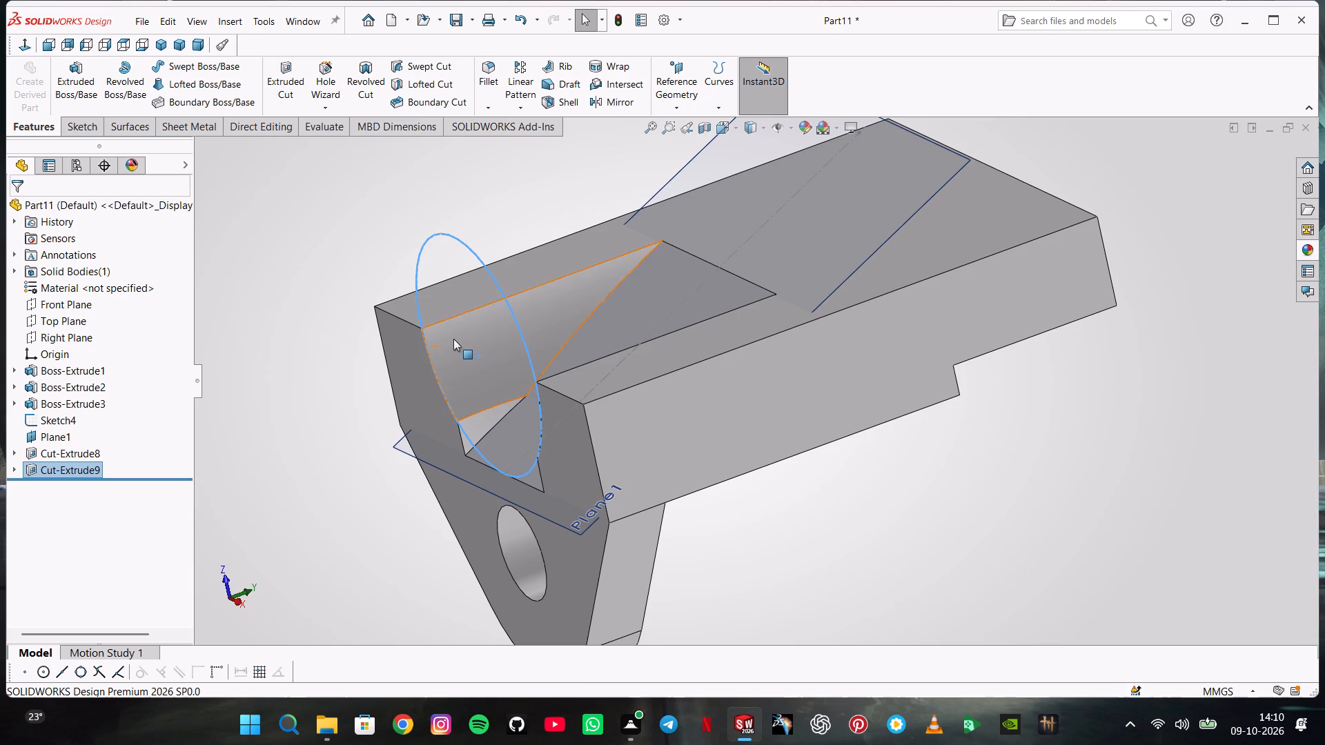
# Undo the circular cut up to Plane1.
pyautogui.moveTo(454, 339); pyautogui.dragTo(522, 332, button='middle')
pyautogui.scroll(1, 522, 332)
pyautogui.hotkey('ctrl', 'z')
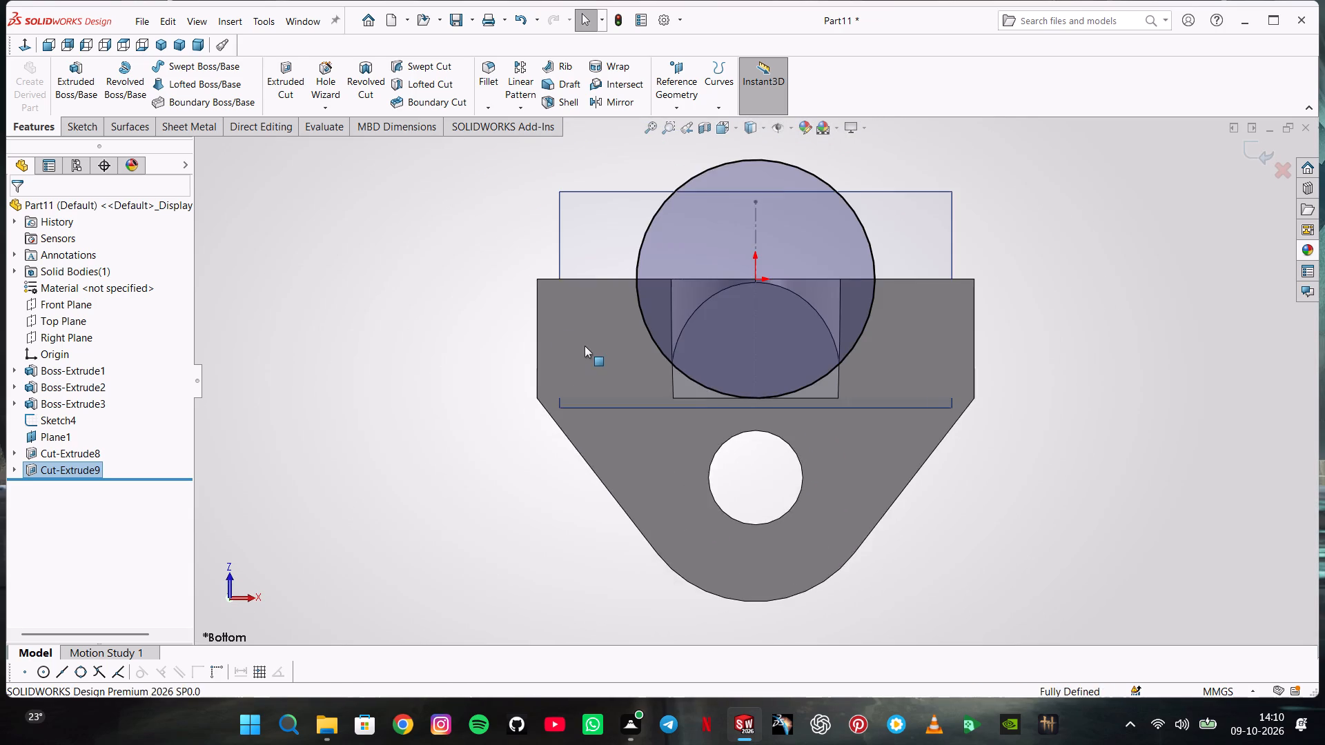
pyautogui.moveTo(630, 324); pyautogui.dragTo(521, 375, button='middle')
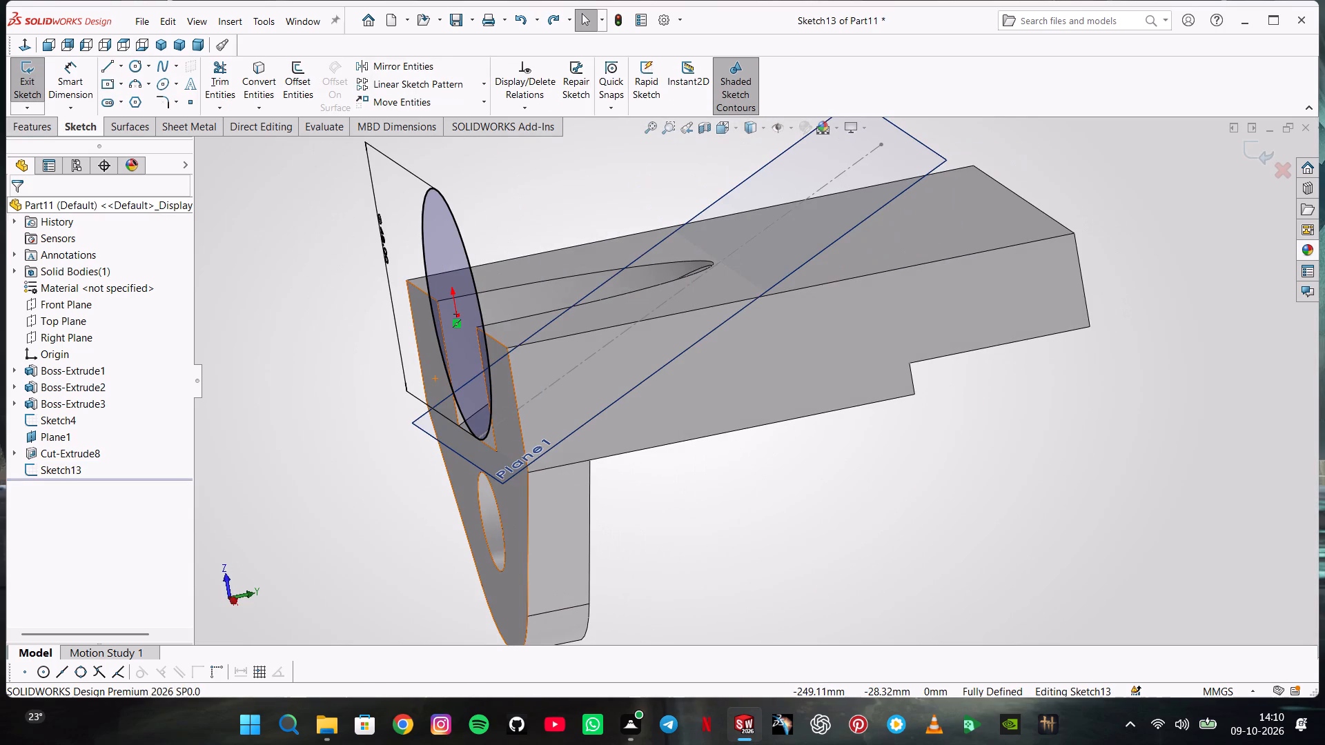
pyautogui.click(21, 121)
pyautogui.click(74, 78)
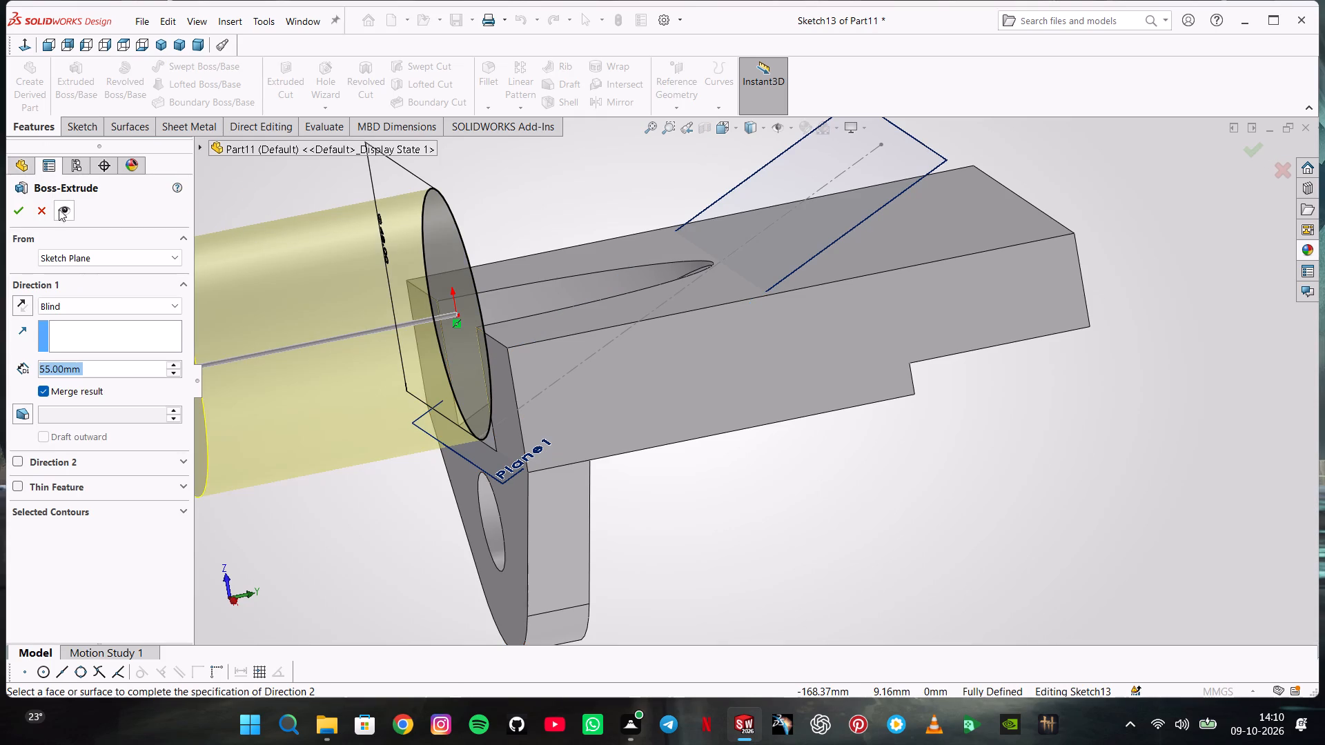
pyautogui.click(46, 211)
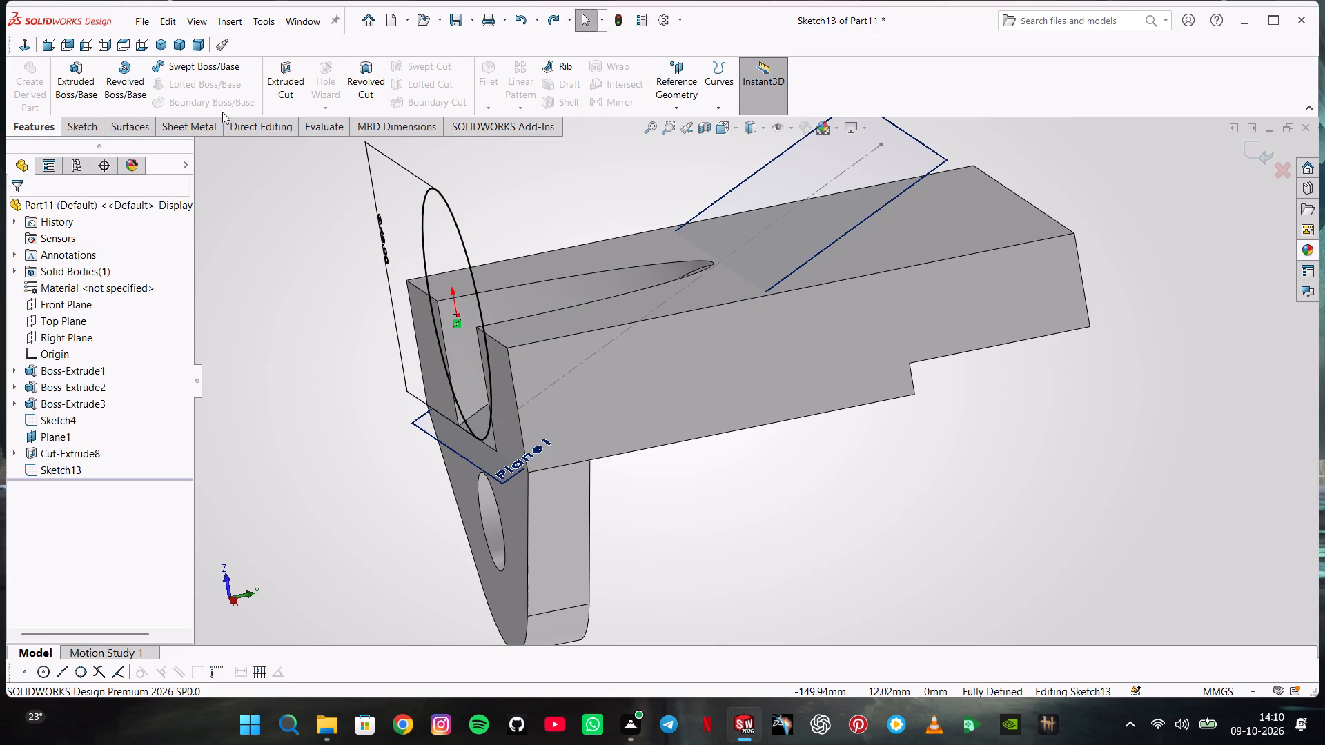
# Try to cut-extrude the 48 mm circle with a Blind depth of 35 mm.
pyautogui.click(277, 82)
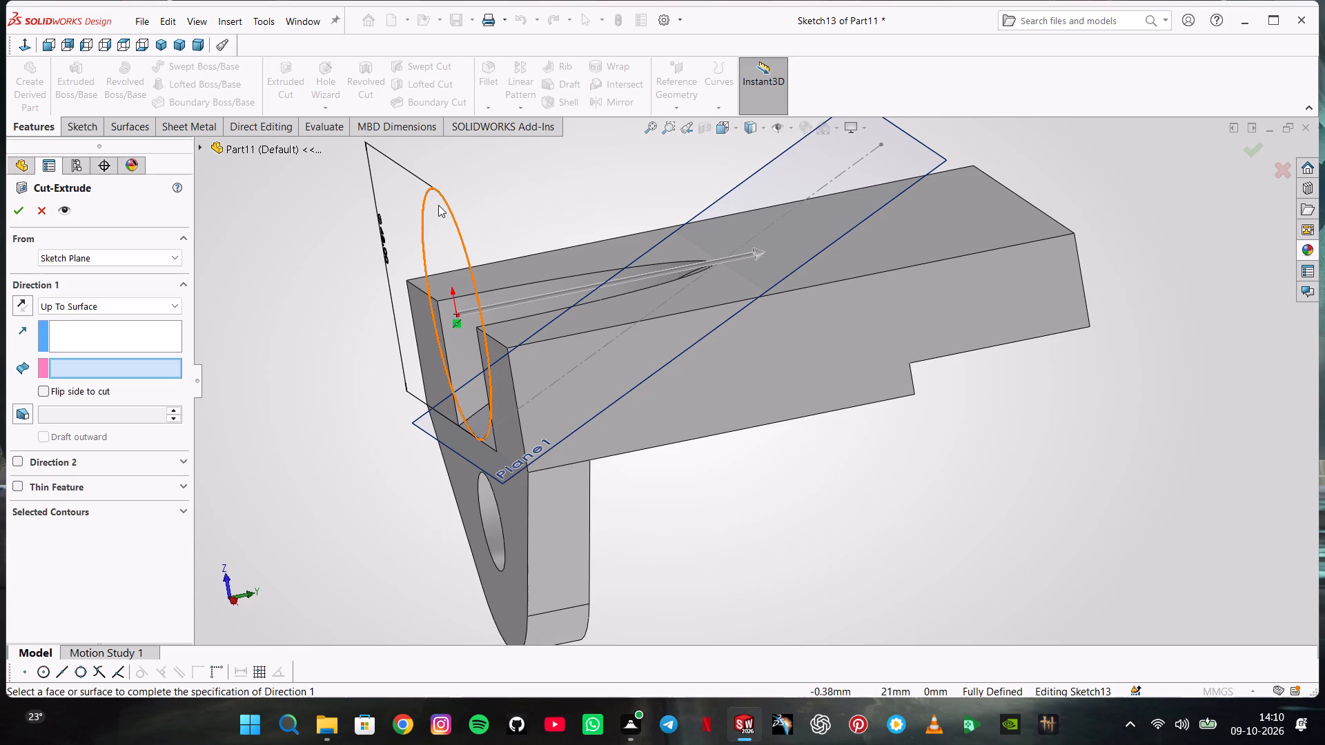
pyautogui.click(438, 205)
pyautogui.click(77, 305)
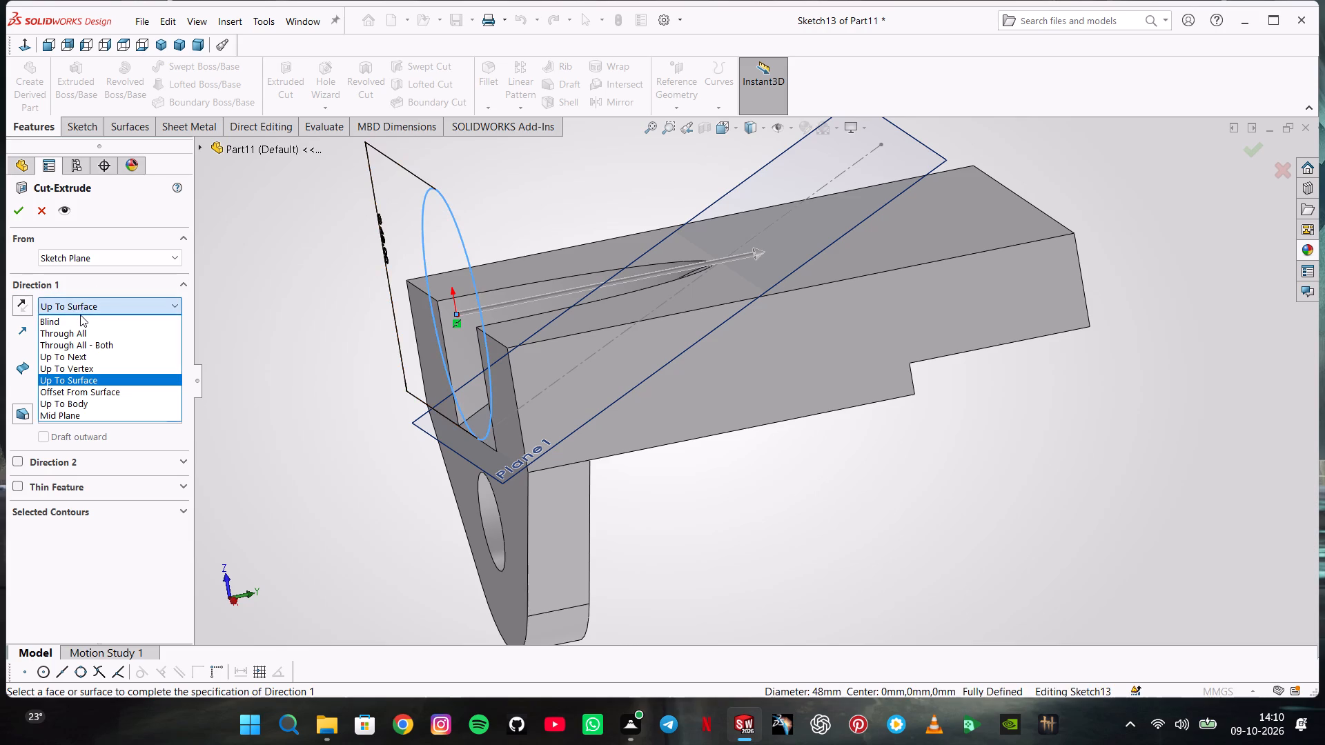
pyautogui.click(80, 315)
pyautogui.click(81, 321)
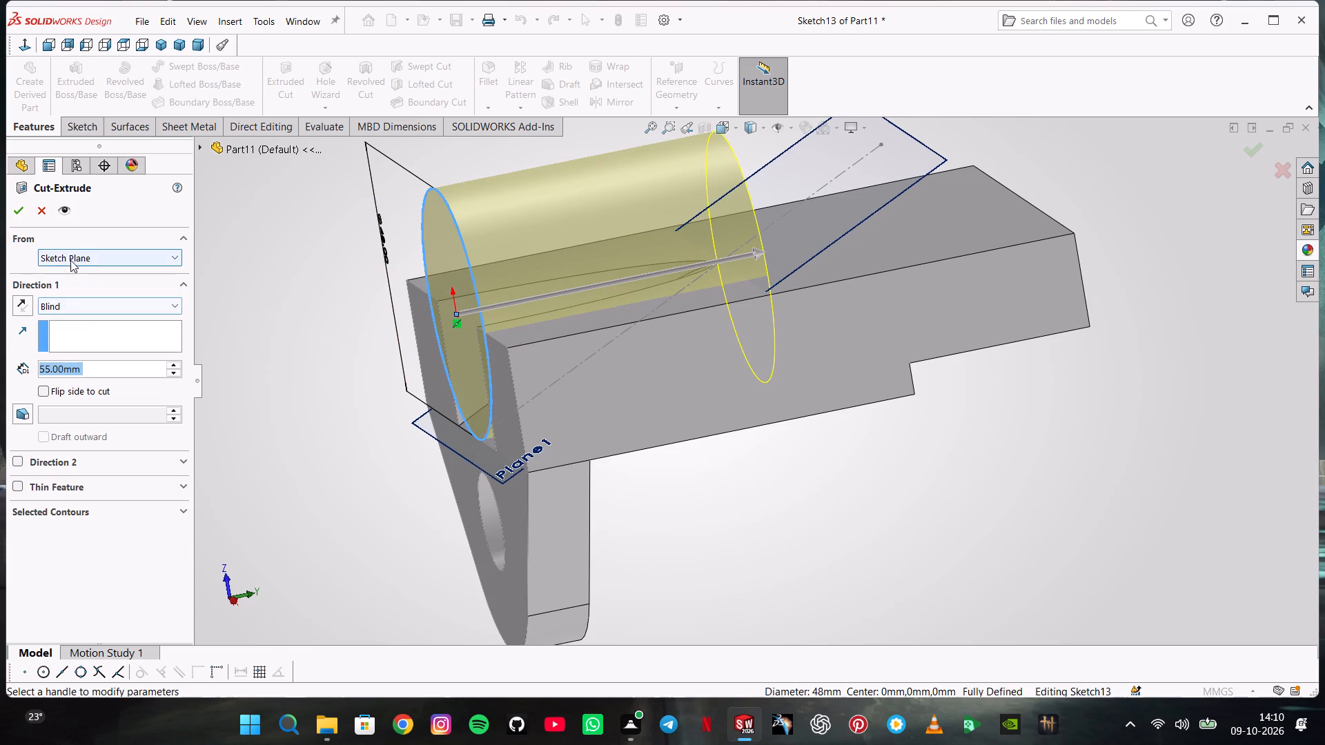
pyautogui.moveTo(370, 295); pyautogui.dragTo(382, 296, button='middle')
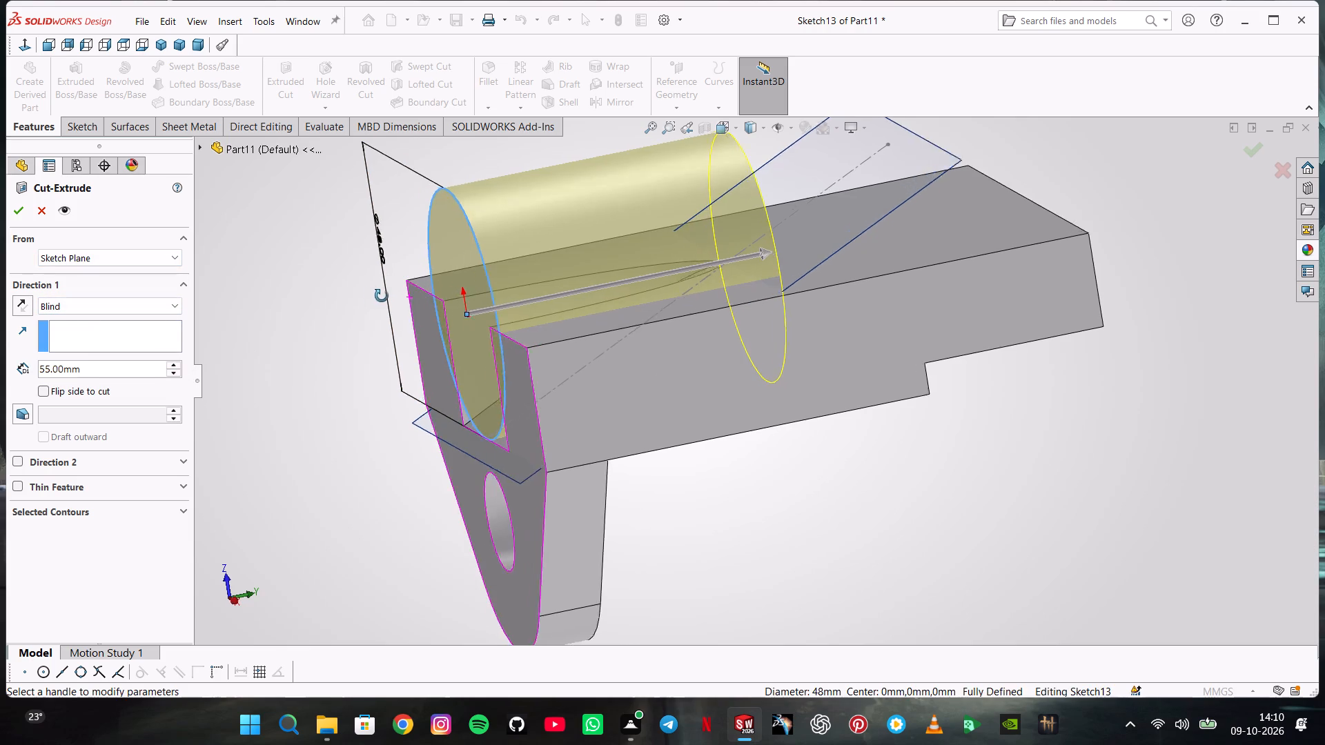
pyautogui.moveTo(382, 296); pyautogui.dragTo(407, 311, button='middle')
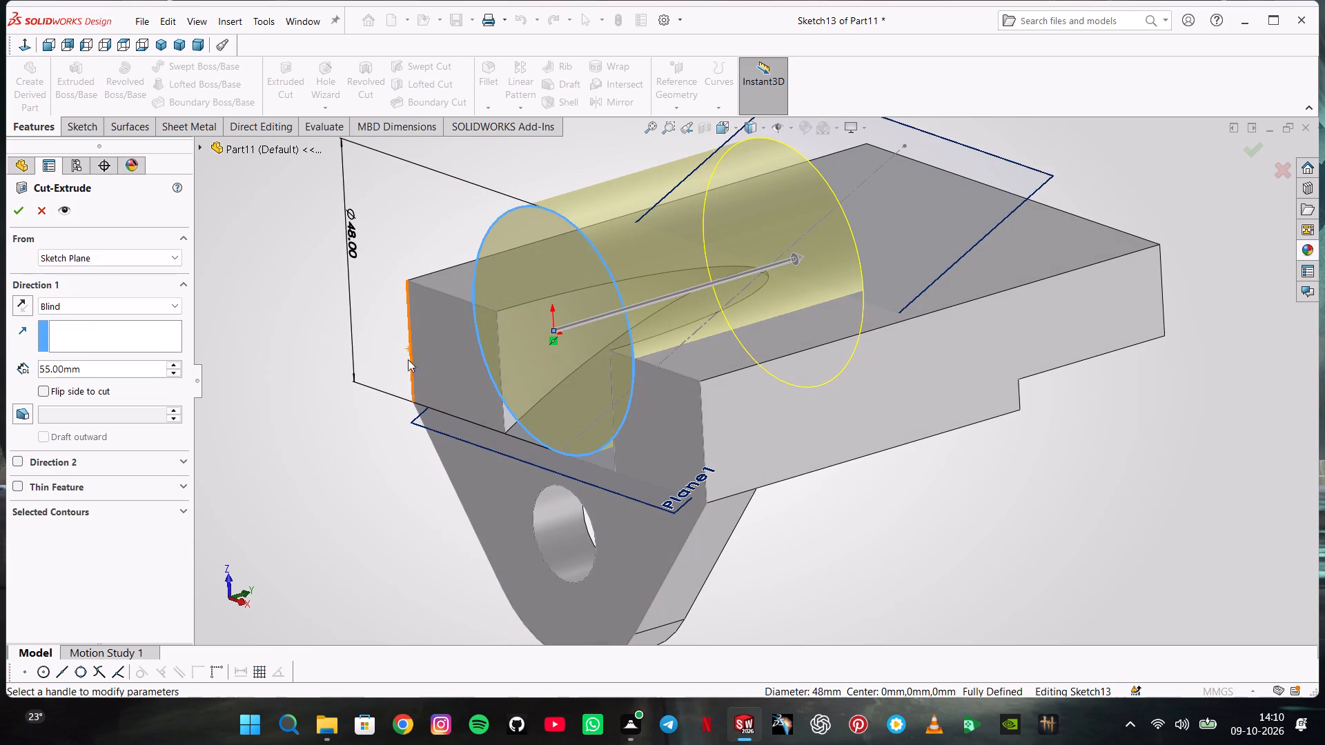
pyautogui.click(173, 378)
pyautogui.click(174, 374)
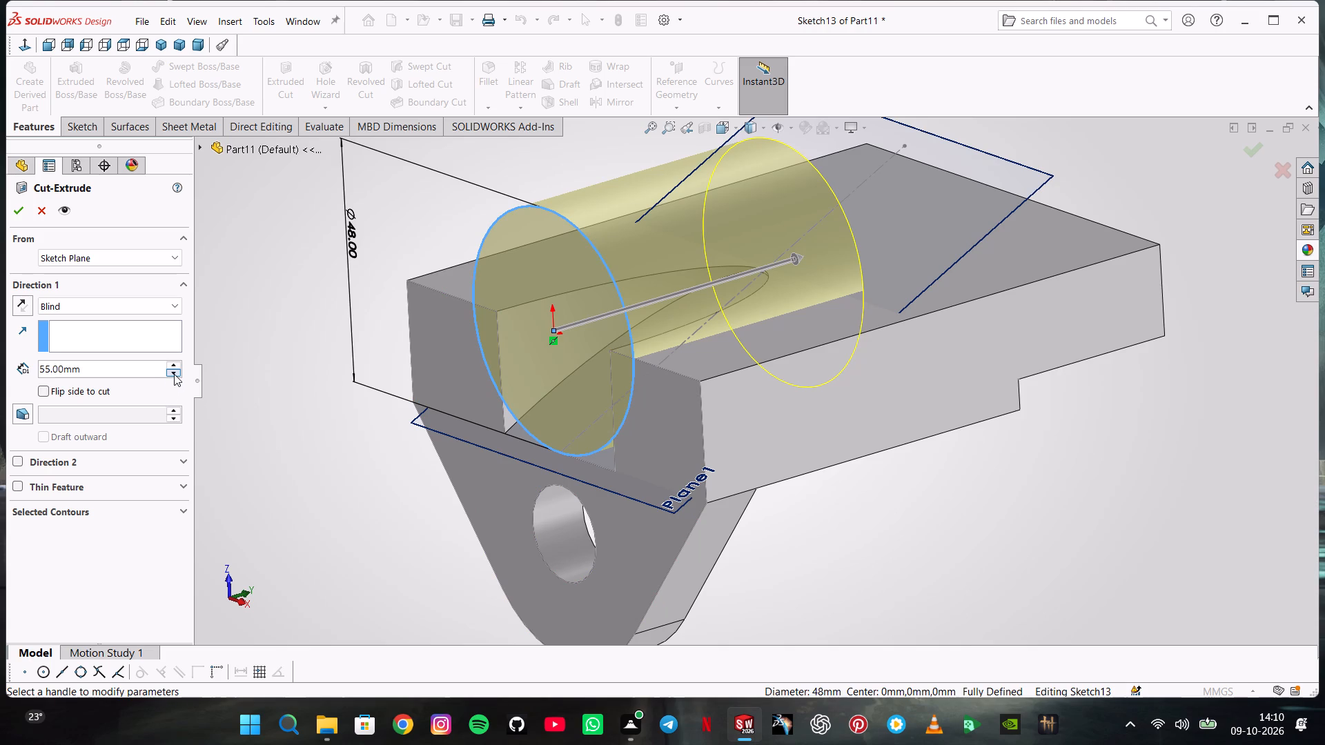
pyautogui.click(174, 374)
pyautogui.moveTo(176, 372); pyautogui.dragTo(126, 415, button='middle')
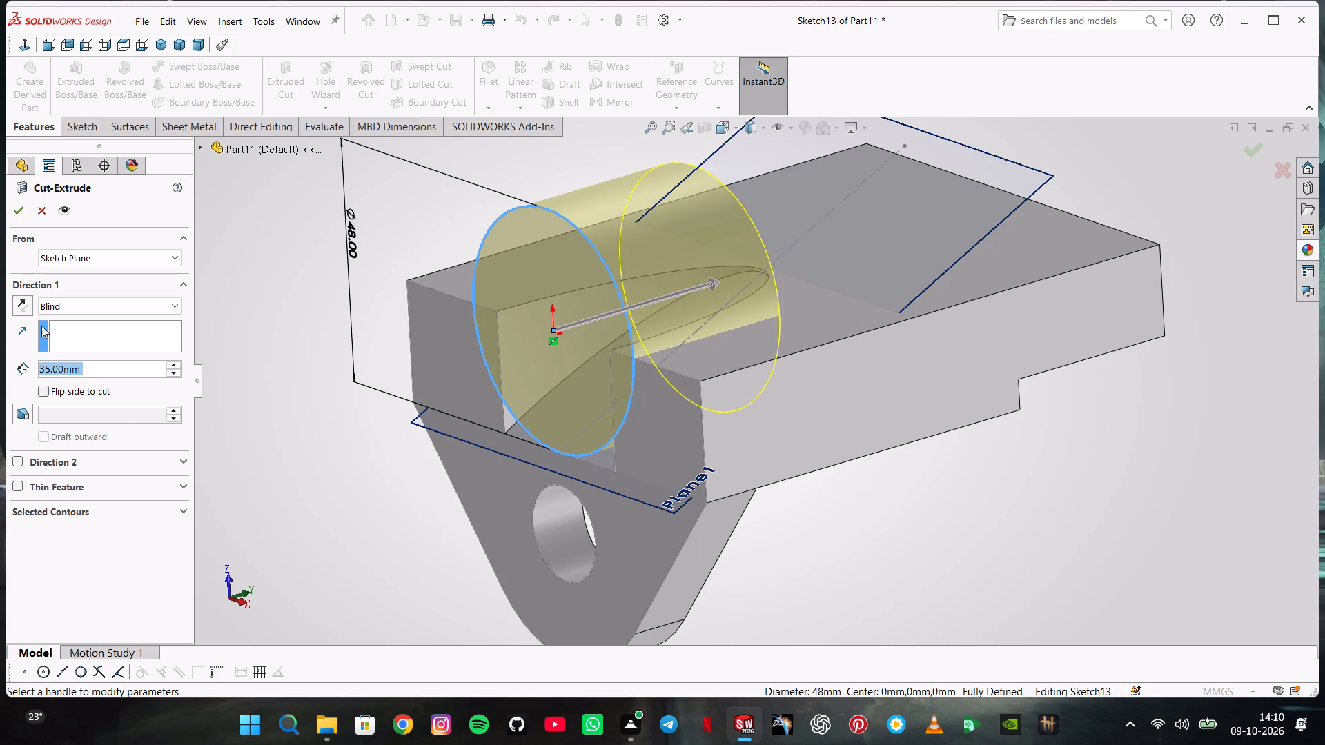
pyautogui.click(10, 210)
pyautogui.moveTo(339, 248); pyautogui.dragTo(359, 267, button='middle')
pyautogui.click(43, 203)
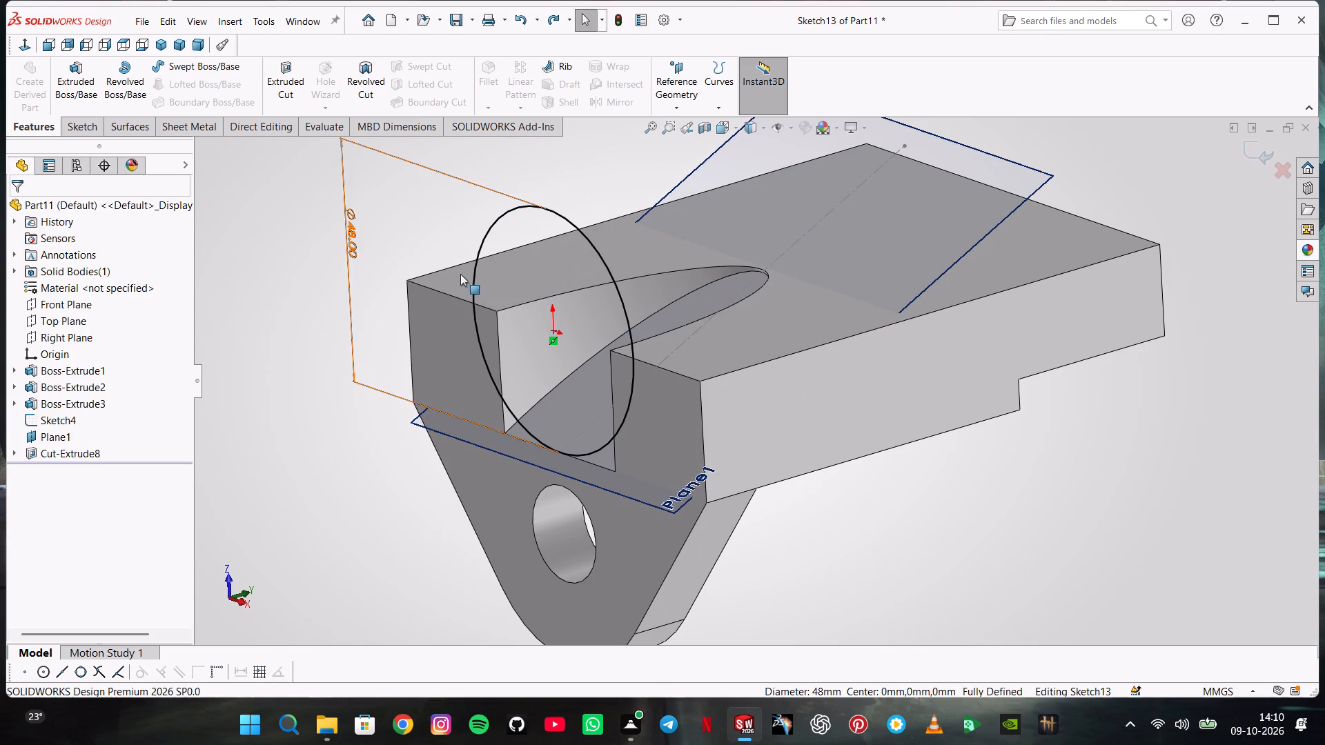
# Undo back through the circle sketch and the last long-axis change of the ellipse, and exit the ellipse sketch.
pyautogui.moveTo(462, 272); pyautogui.dragTo(492, 321, button='middle')
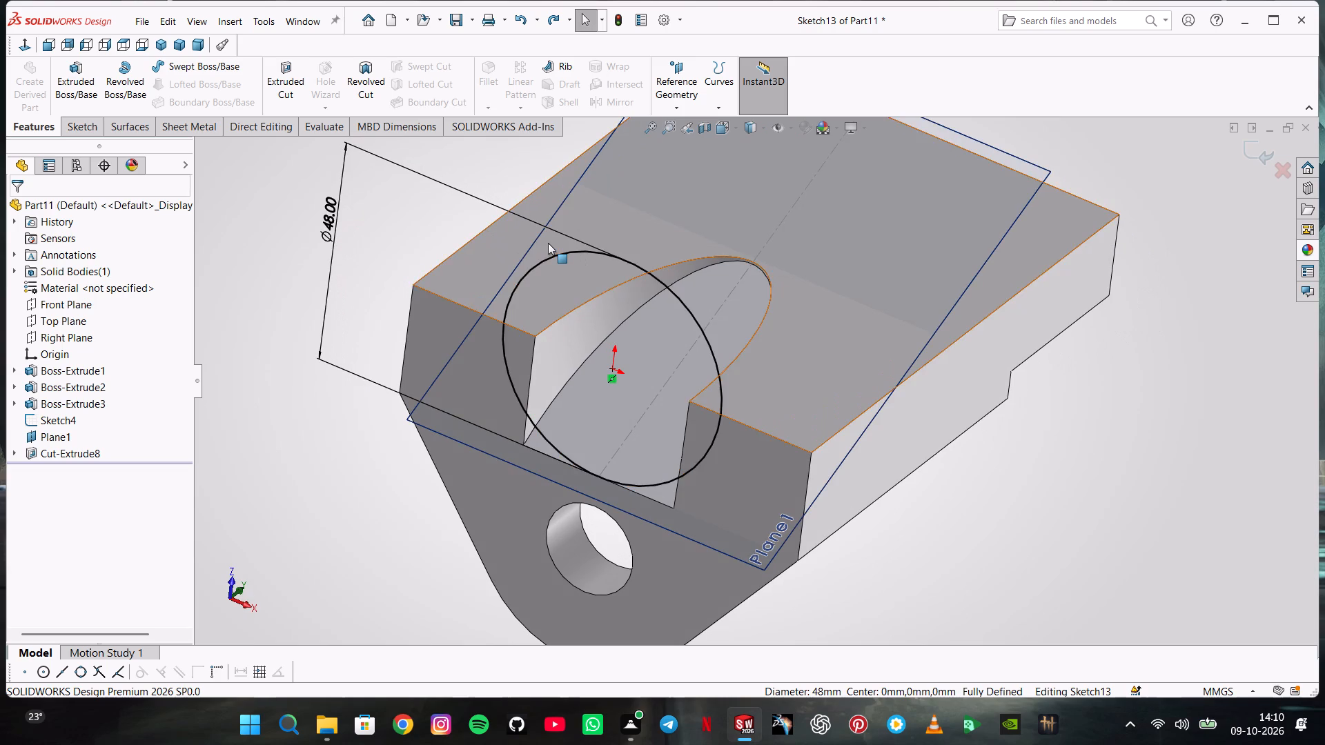
pyautogui.hotkey('ctrl', 'z')
pyautogui.hotkey('ctrl', 'z')
pyautogui.hotkey('ctrl', 'z')
pyautogui.hotkey('ctrl', 'z')
pyautogui.hotkey('ctrl', 'z')
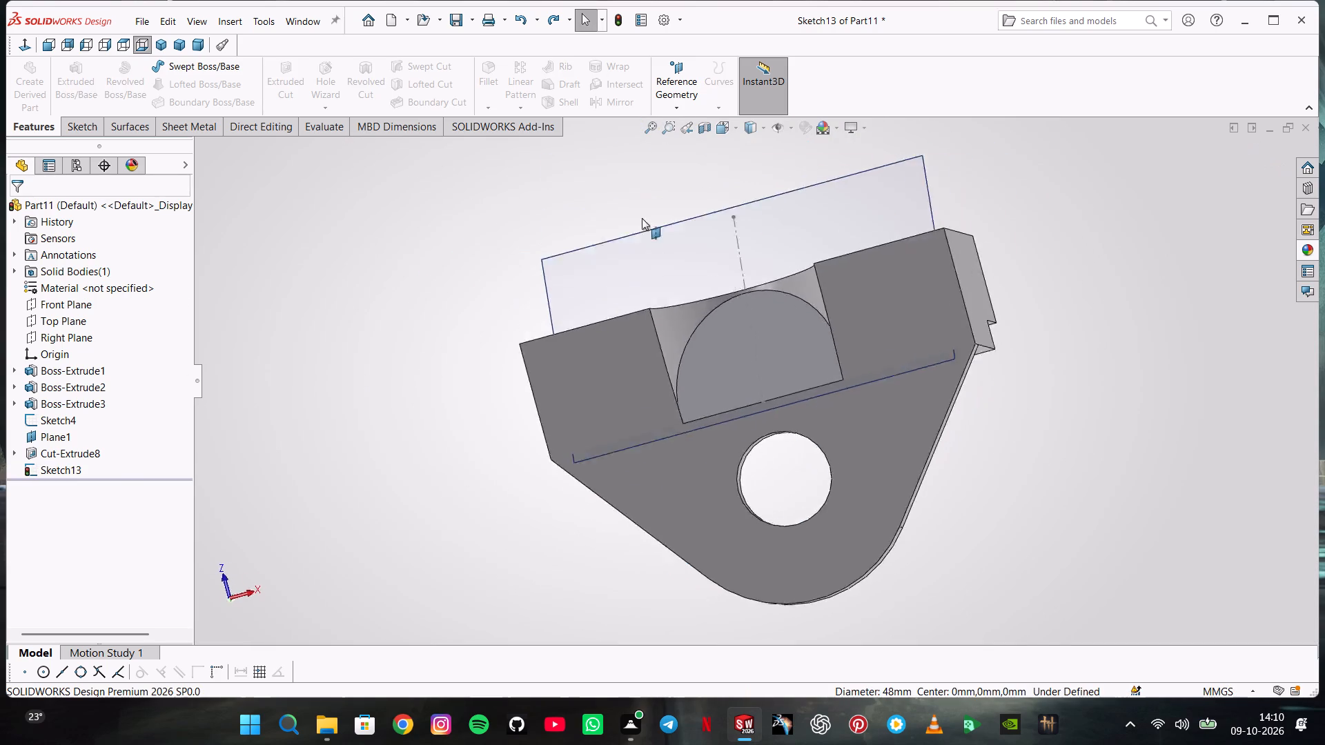
pyautogui.hotkey('ctrl', 'z')
pyautogui.hotkey('ctrl', 'z')
pyautogui.moveTo(736, 205); pyautogui.dragTo(858, 646, button='middle')
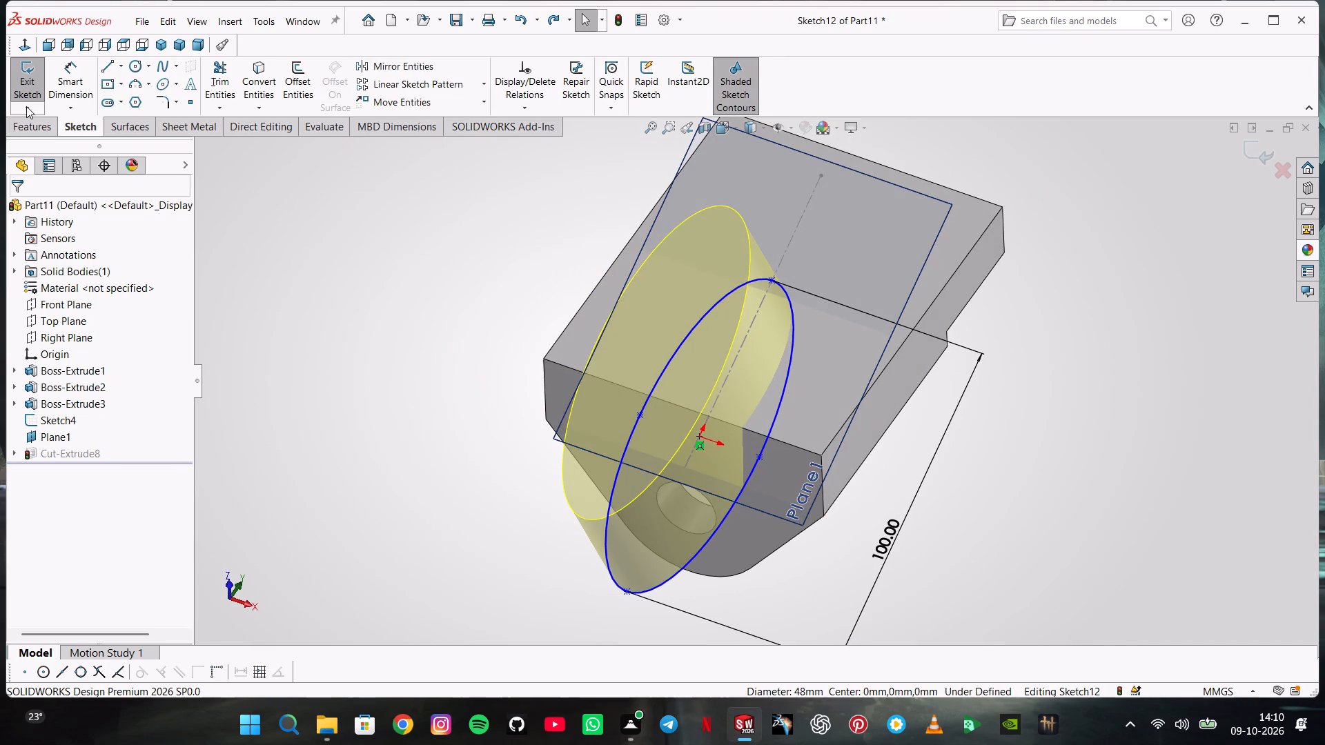
pyautogui.click(26, 72)
pyautogui.click(438, 220)
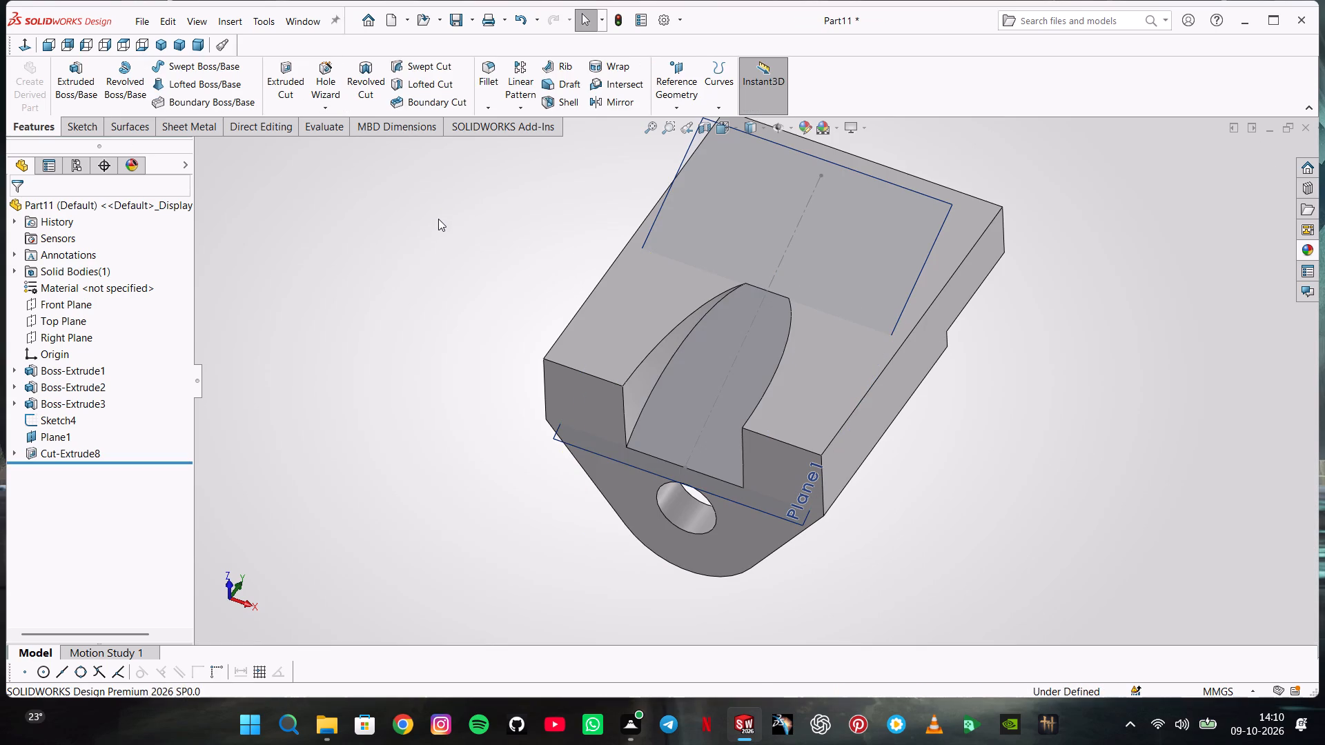
# Undo the elliptical cut, its dimensions and the ellipse itself, and exit the emptied sketch.
pyautogui.hotkey('ctrl', 'z')
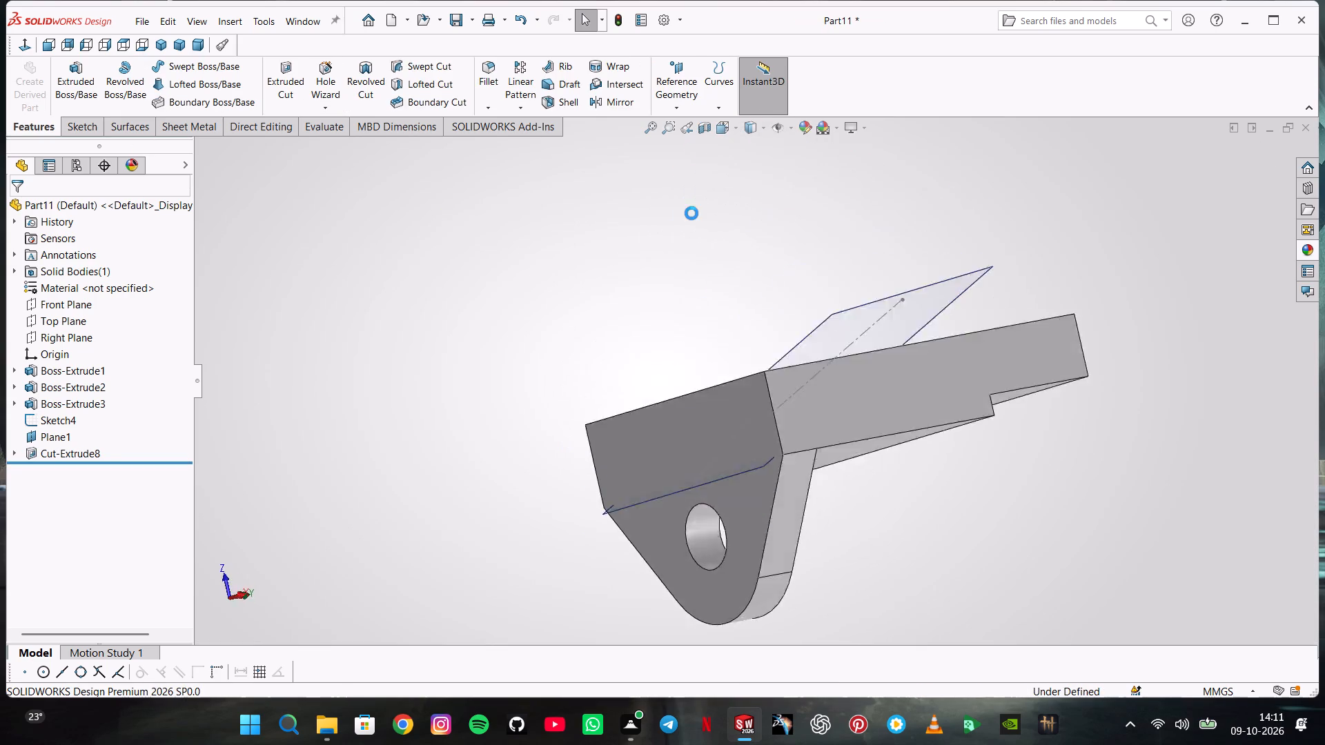
pyautogui.hotkey('ctrl', 'z')
pyautogui.hotkey('ctrl', 'z')
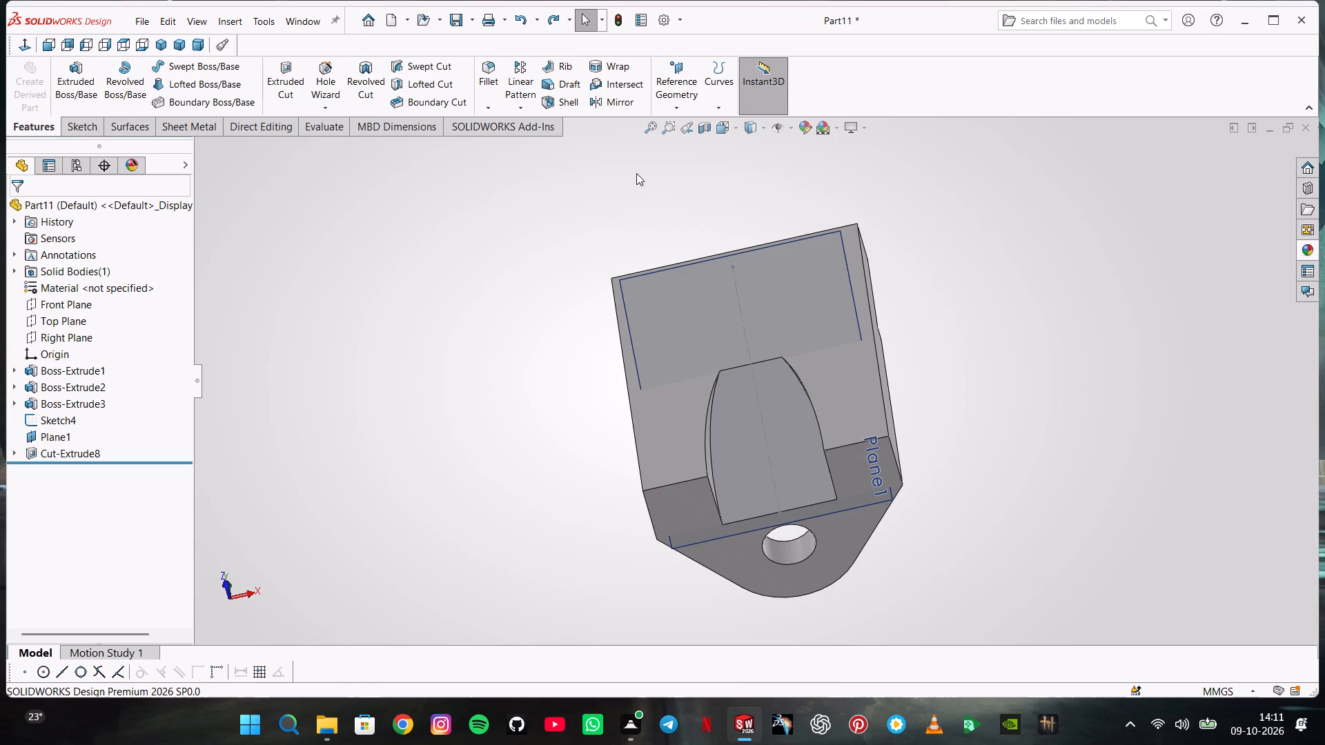
pyautogui.hotkey('ctrl', 'z')
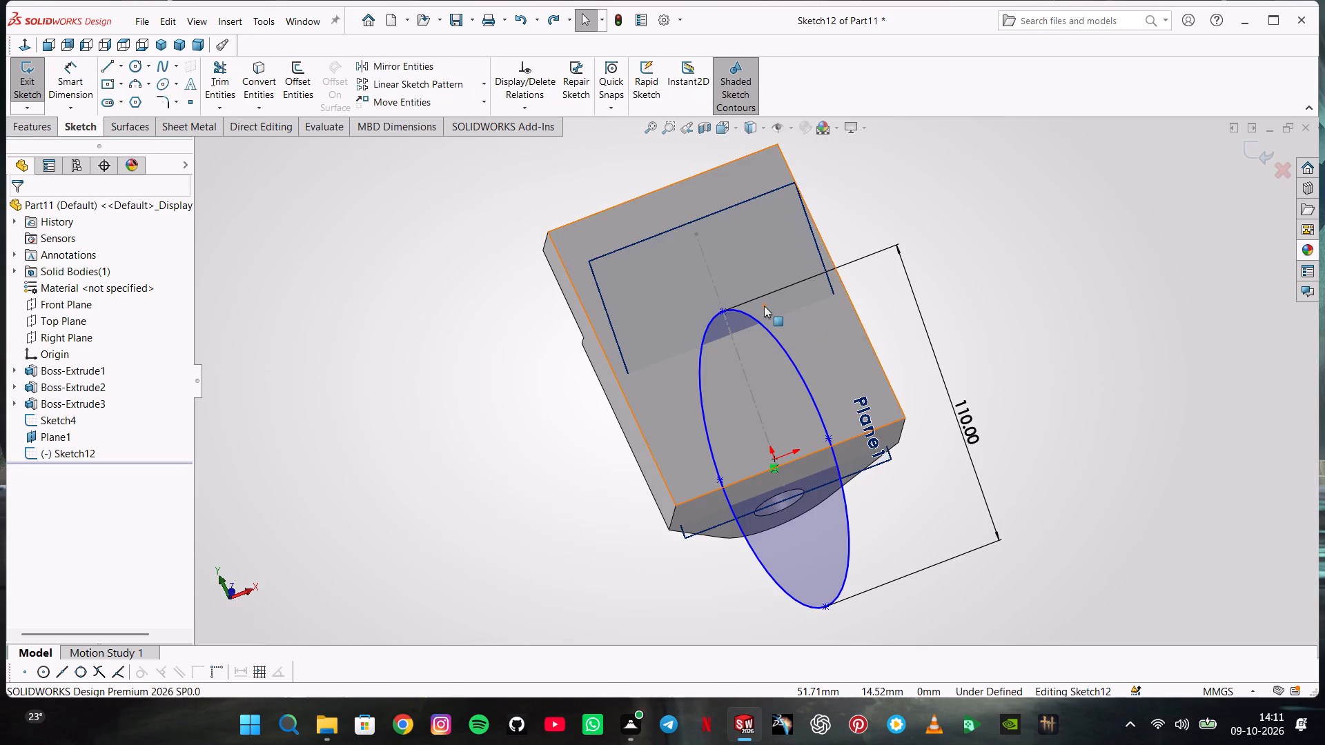
pyautogui.hotkey('ctrl', 'z')
pyautogui.hotkey('ctrl', 'z')
pyautogui.hotkey('ctrl', 'z')
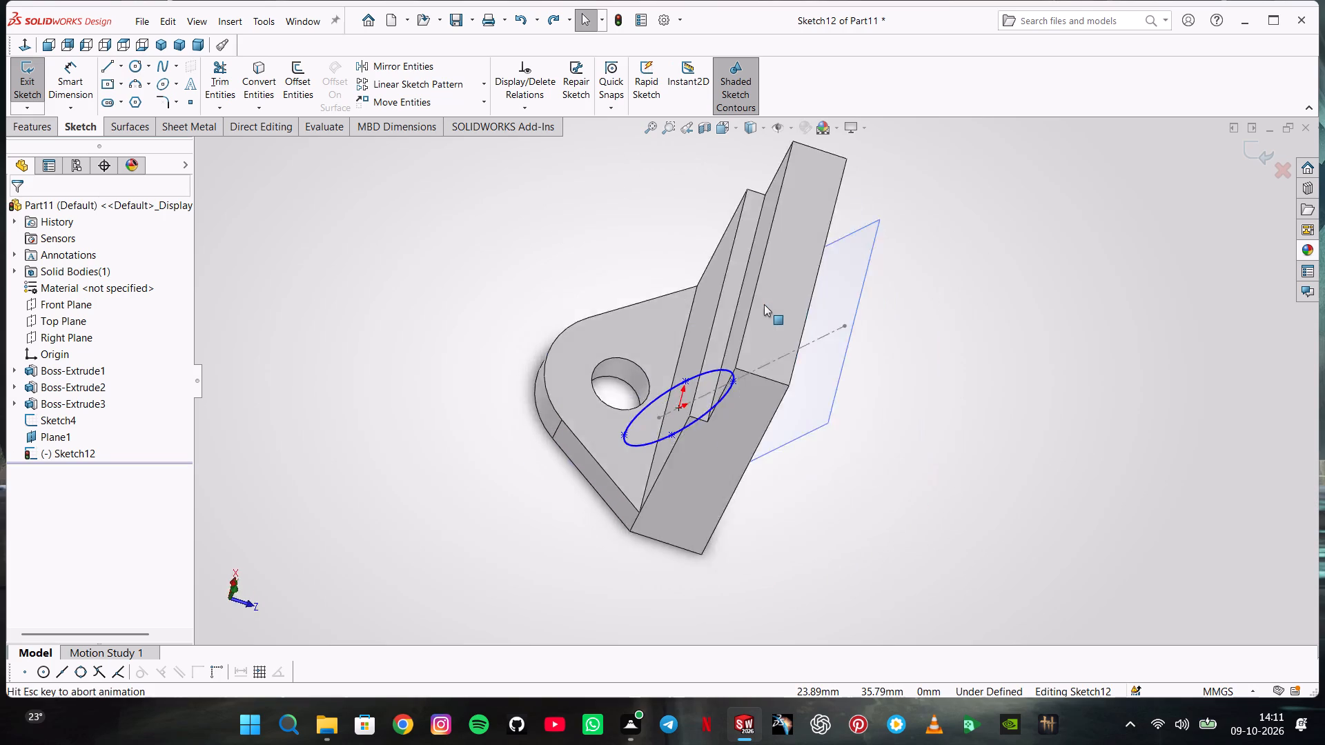
pyautogui.hotkey('ctrl', 'z')
pyautogui.hotkey('ctrl', 'z')
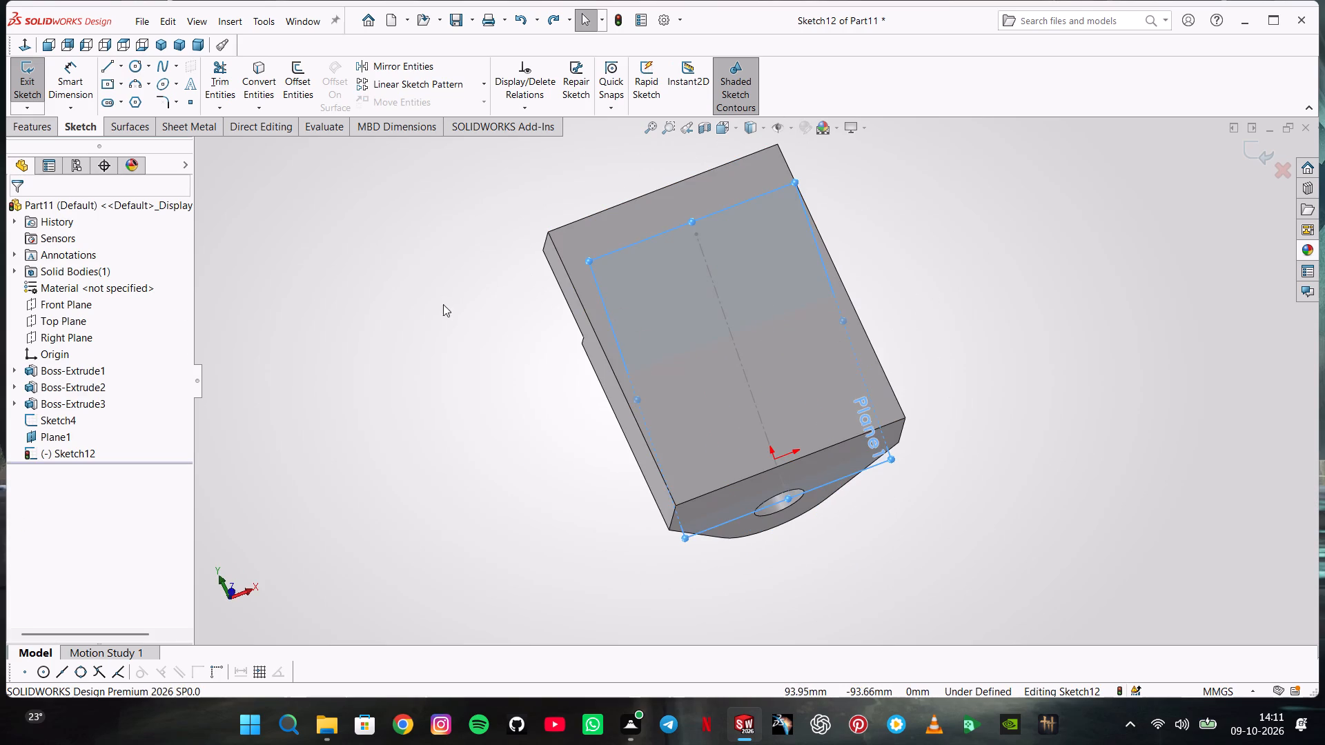
pyautogui.click(444, 306)
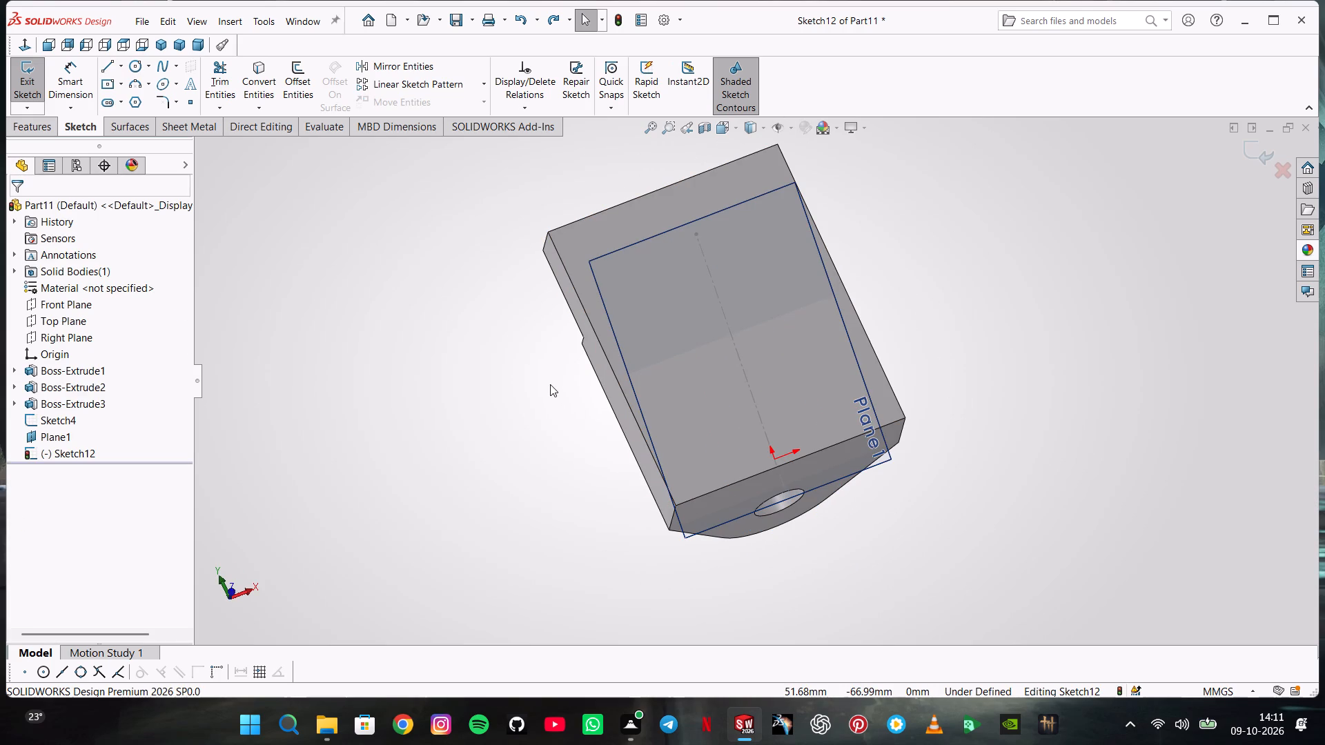
pyautogui.click(572, 239)
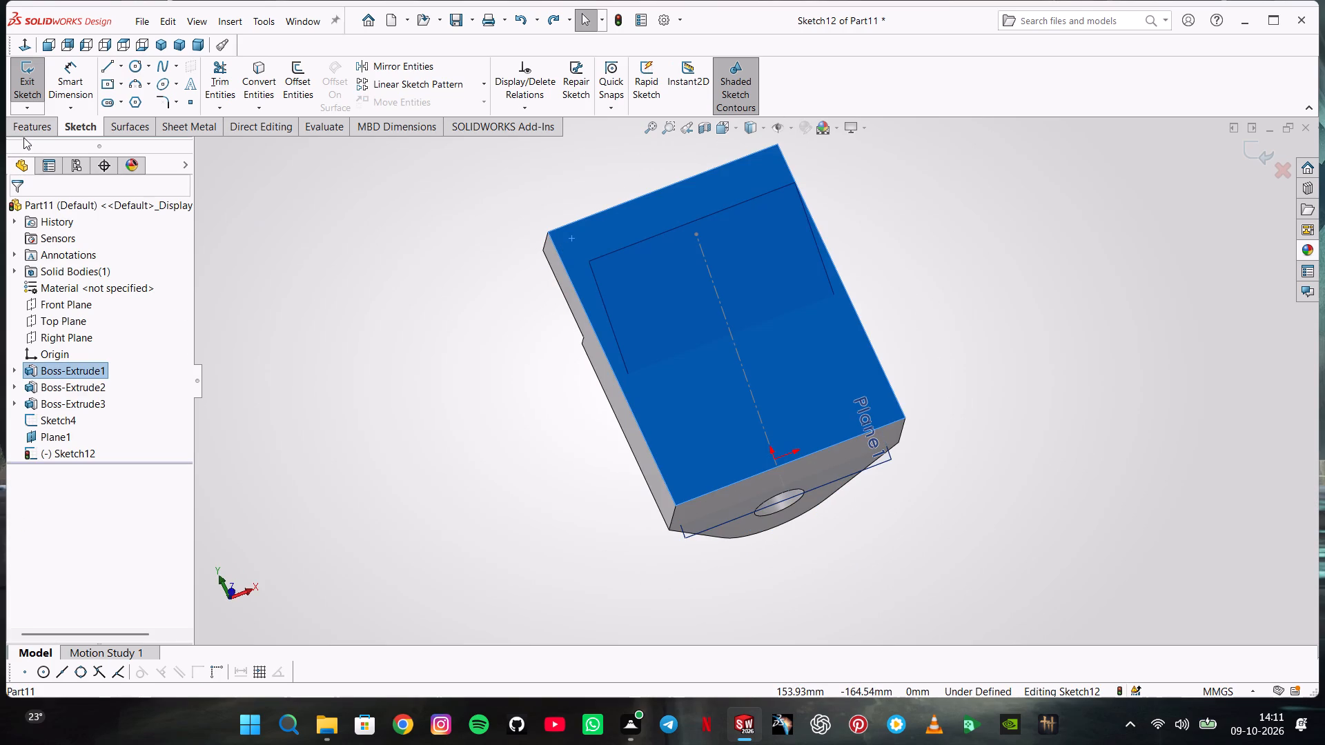
pyautogui.click(14, 83)
# Start a sketch on the plate's large top face and draw four circles in two rows of two, with radii between about 5 and 11 mm.
pyautogui.click(600, 229)
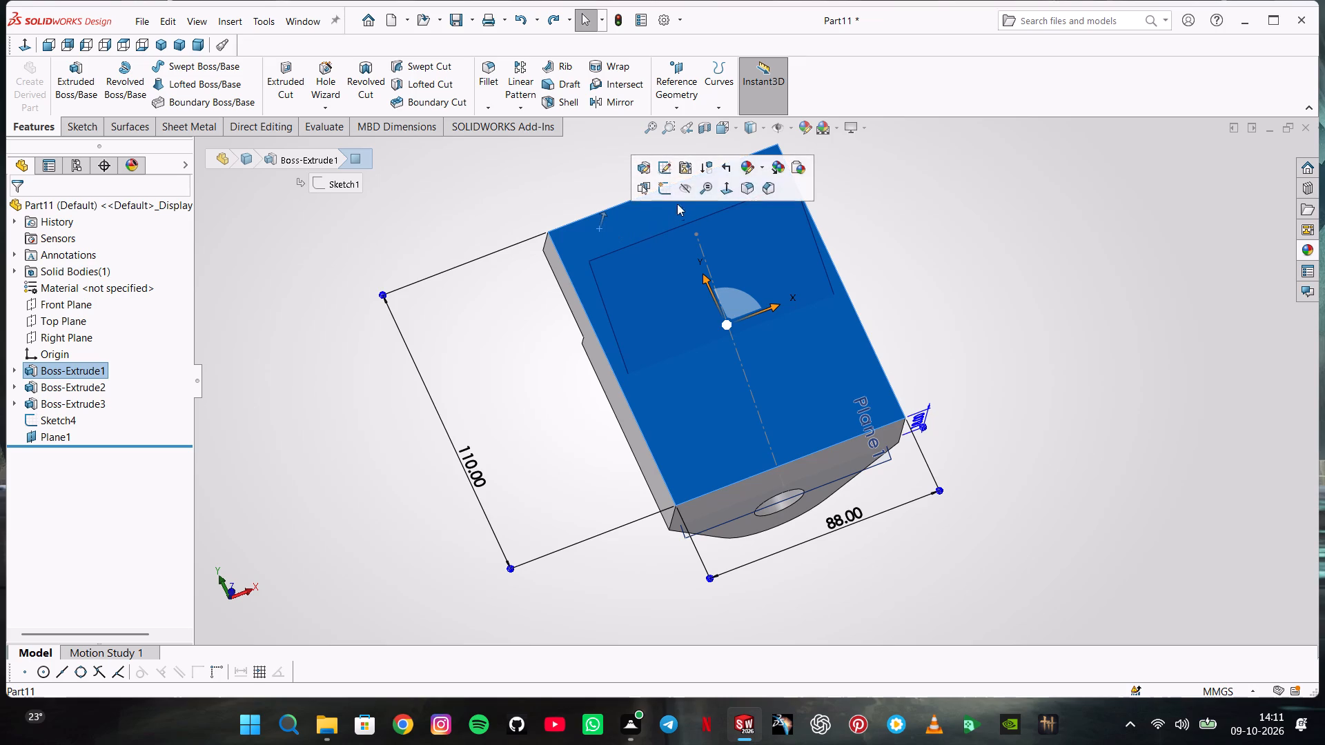
pyautogui.click(662, 187)
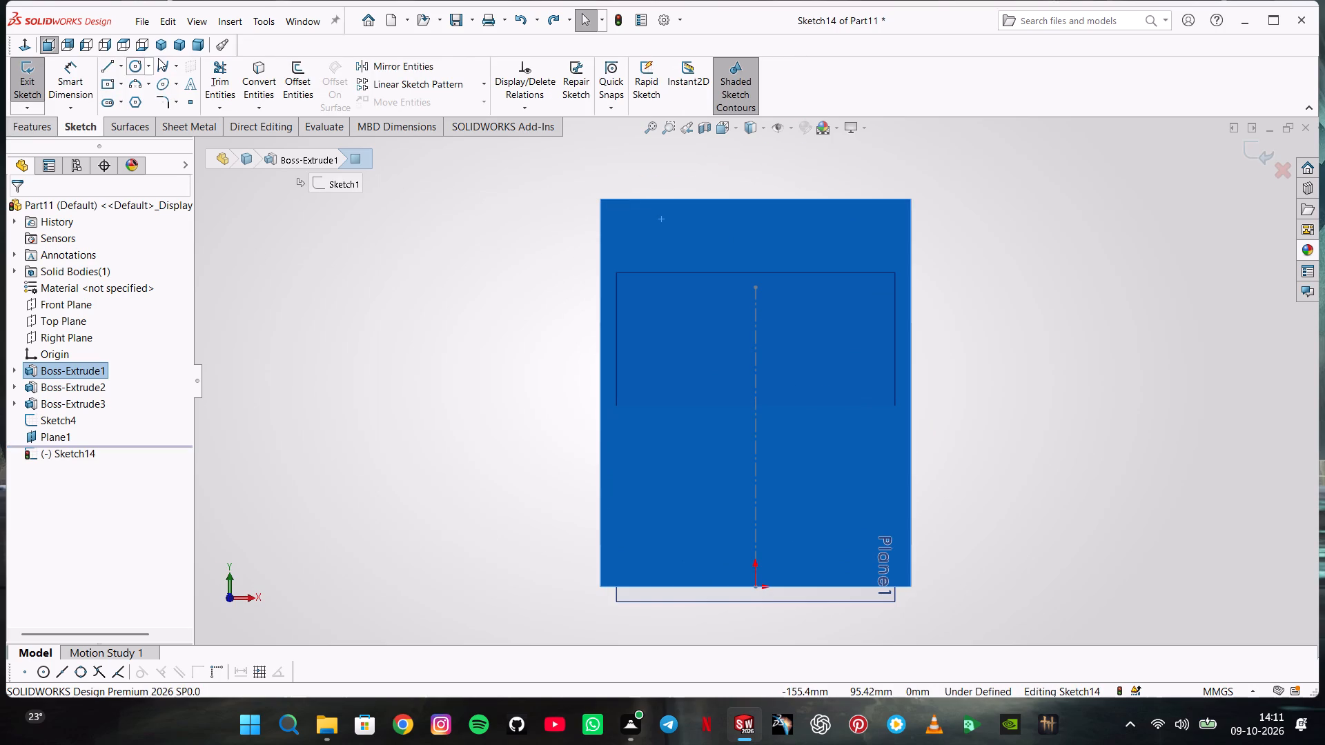
pyautogui.click(141, 60)
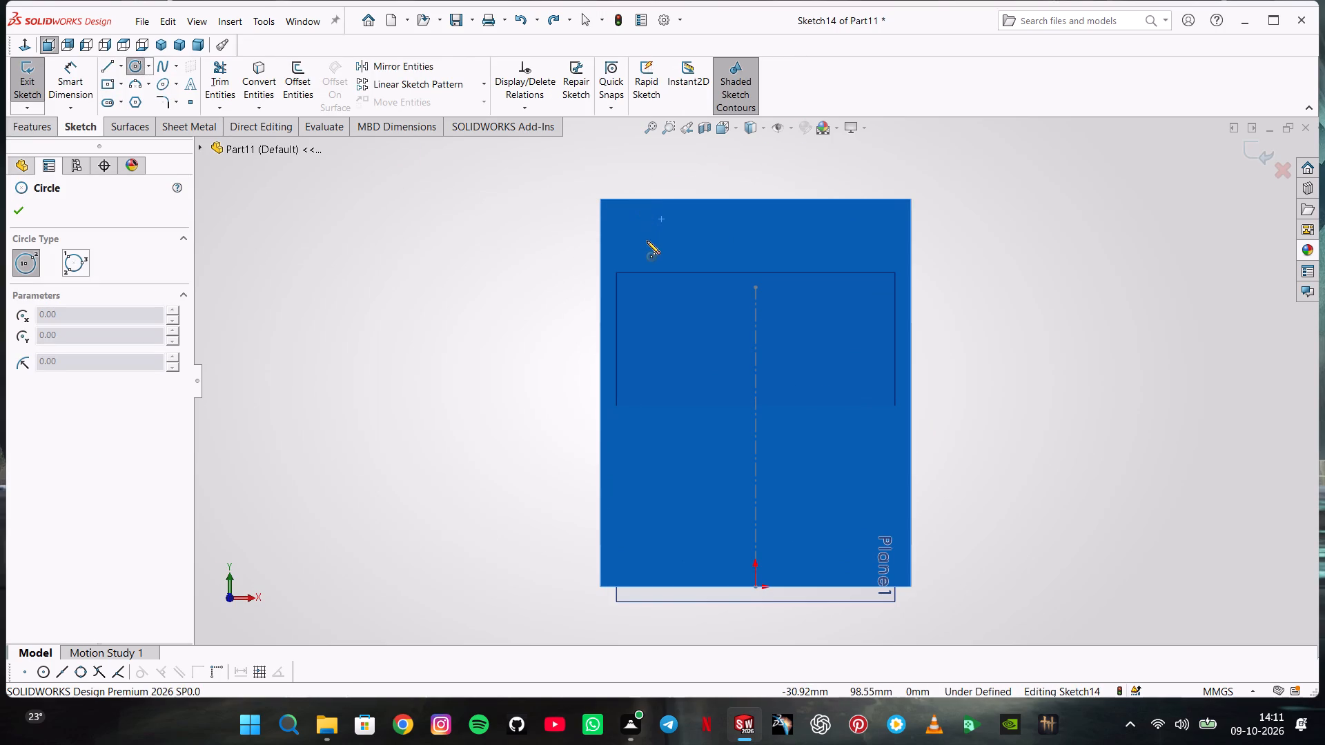
pyautogui.click(647, 241)
pyautogui.click(660, 219)
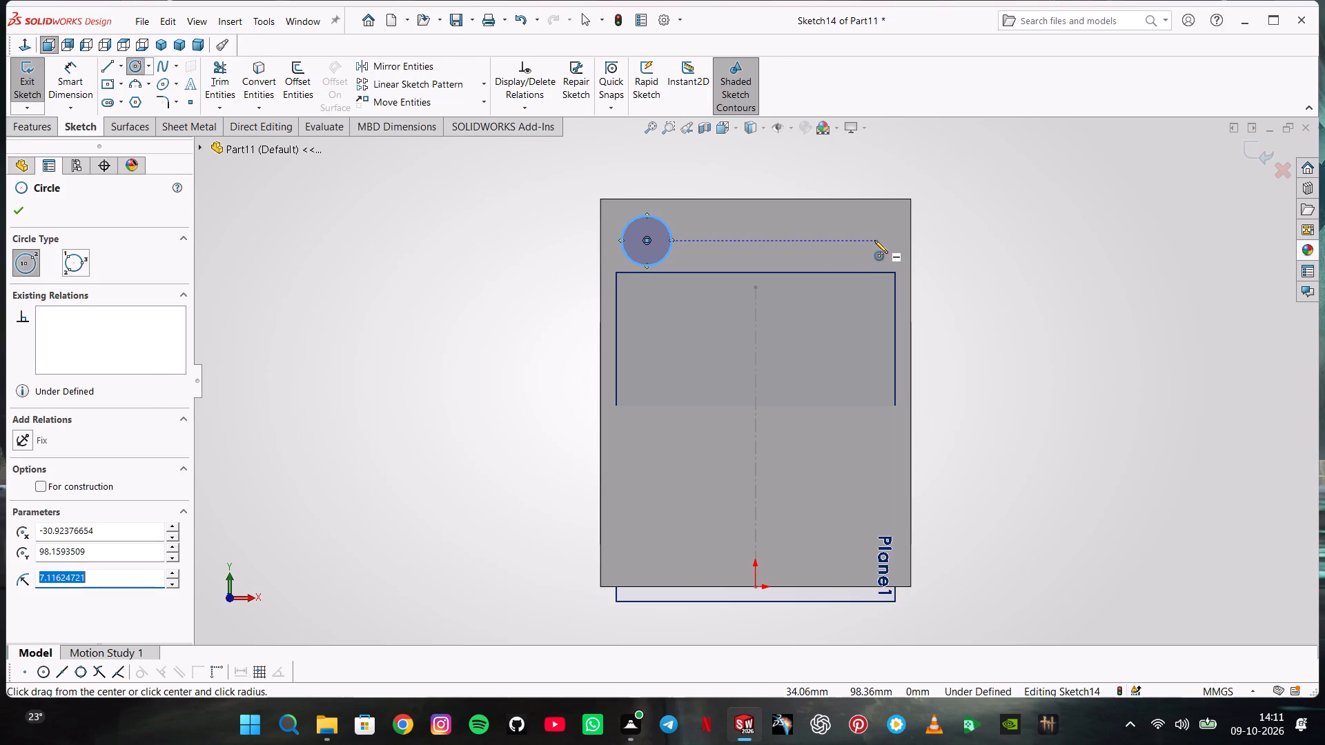
pyautogui.click(874, 240)
pyautogui.click(880, 222)
pyautogui.click(873, 339)
pyautogui.click(883, 308)
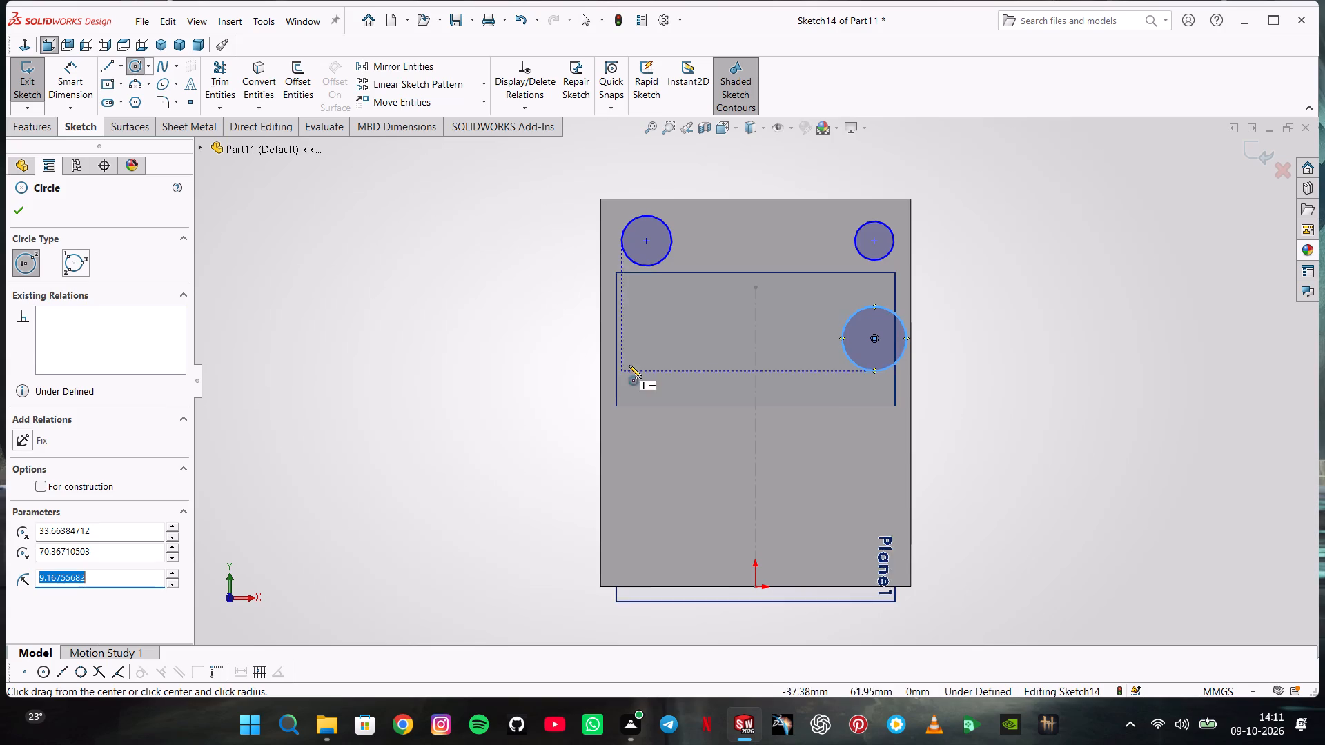
pyautogui.moveTo(639, 345); pyautogui.dragTo(639, 339)
pyautogui.click(646, 308)
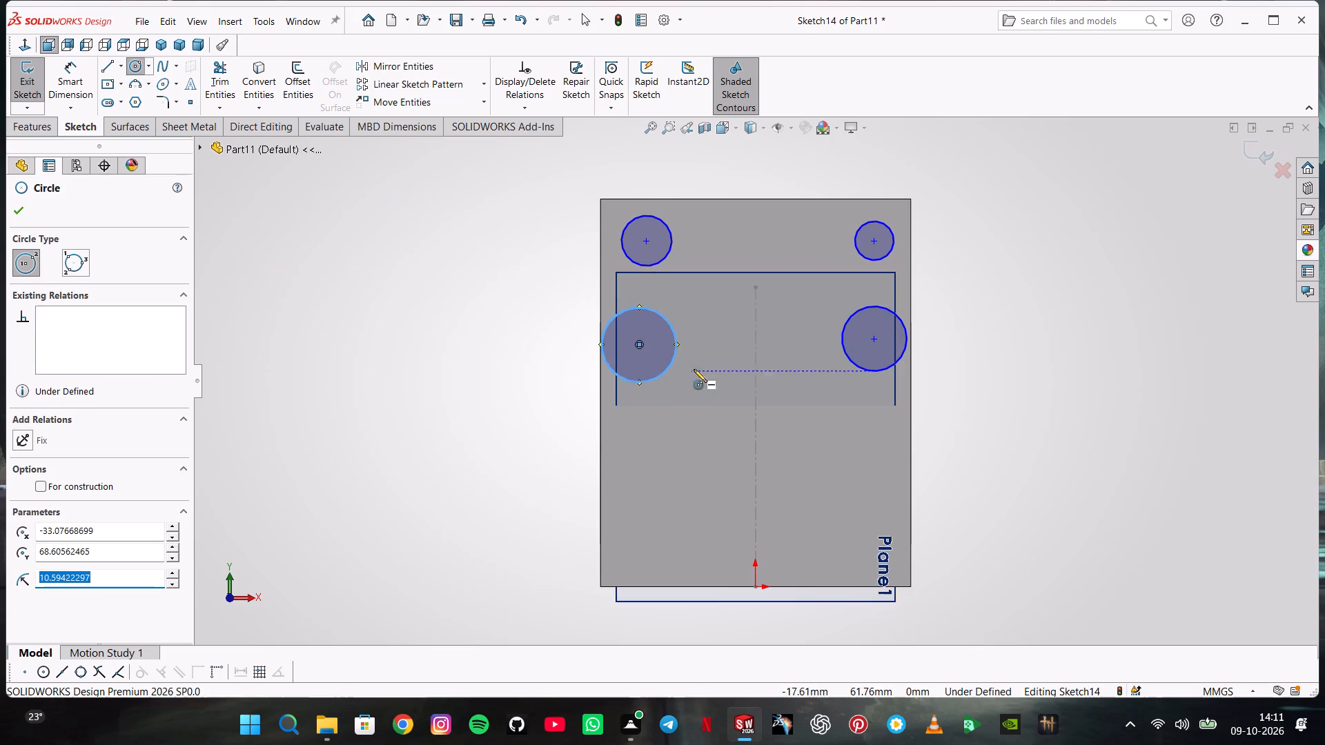
pyautogui.press('Escape')
# Make all four circles equal in size.
pyautogui.click(633, 330)
pyautogui.keyDown('ctrl'); pyautogui.click(635, 256); pyautogui.keyUp('ctrl')
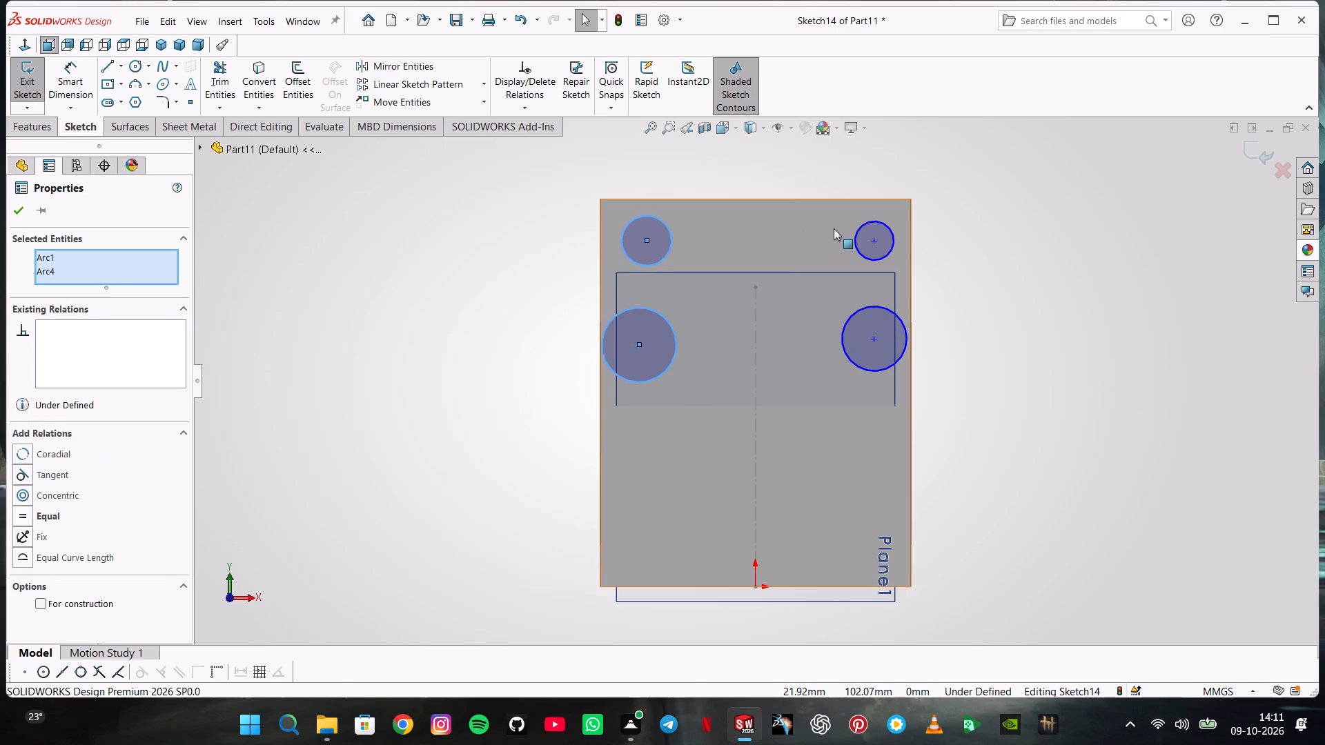
pyautogui.keyDown('ctrl'); pyautogui.click(855, 232); pyautogui.keyUp('ctrl')
pyautogui.keyDown('ctrl'); pyautogui.click(881, 321); pyautogui.keyUp('ctrl')
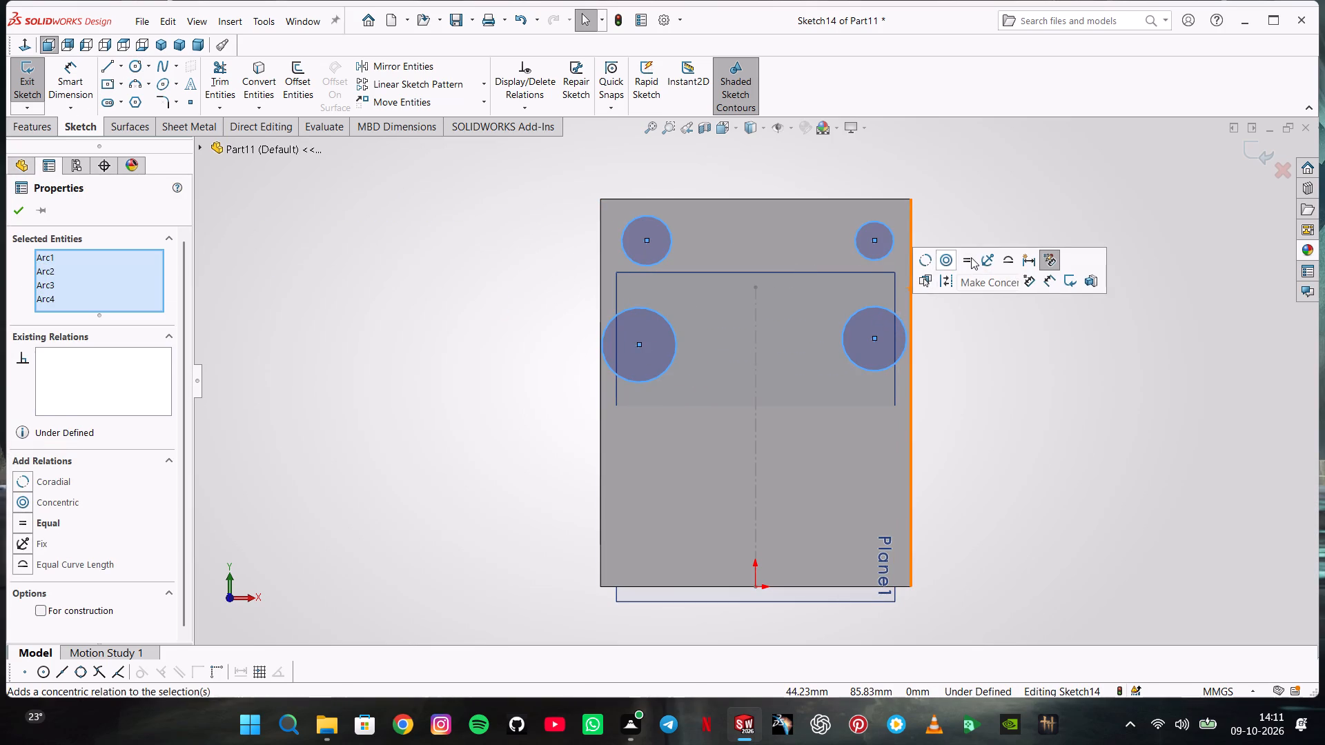
pyautogui.click(972, 257)
pyautogui.press('Escape')
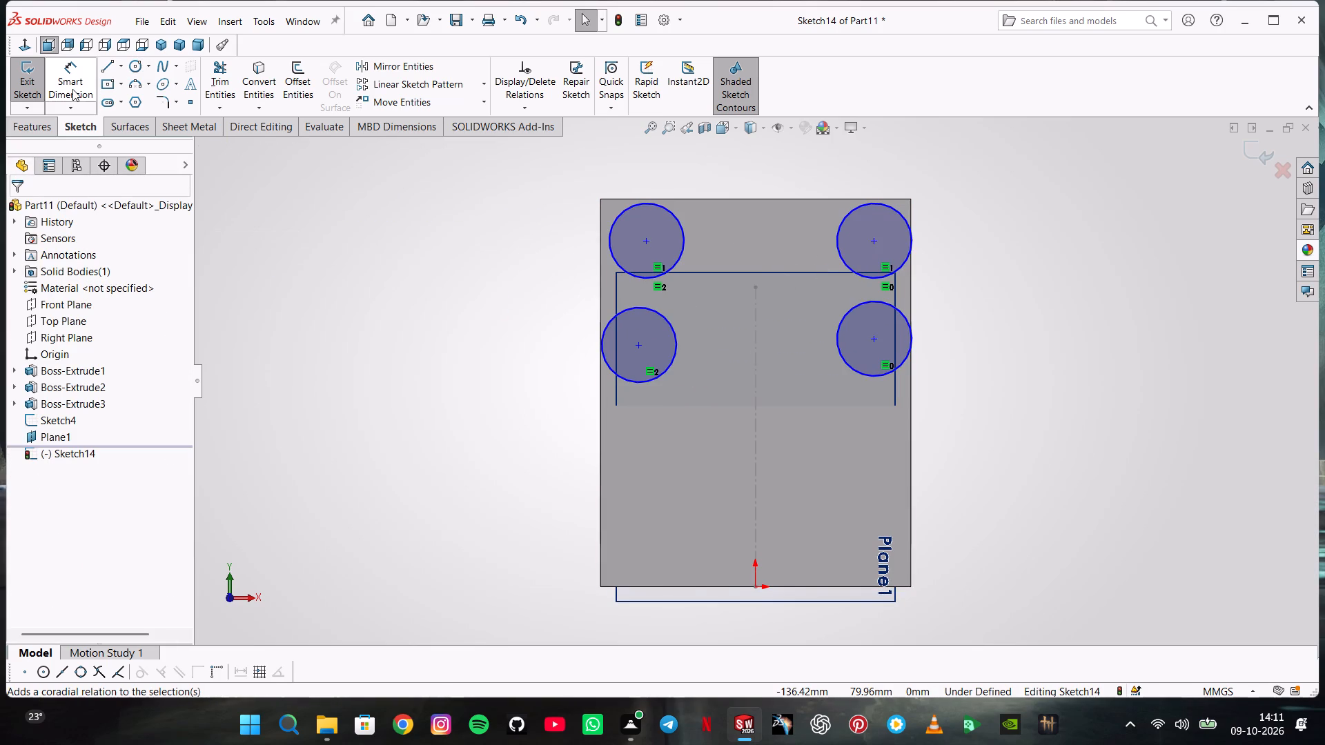
# Align the two circle centres horizontally in the upper row and likewise in the lower row.
pyautogui.click(649, 241)
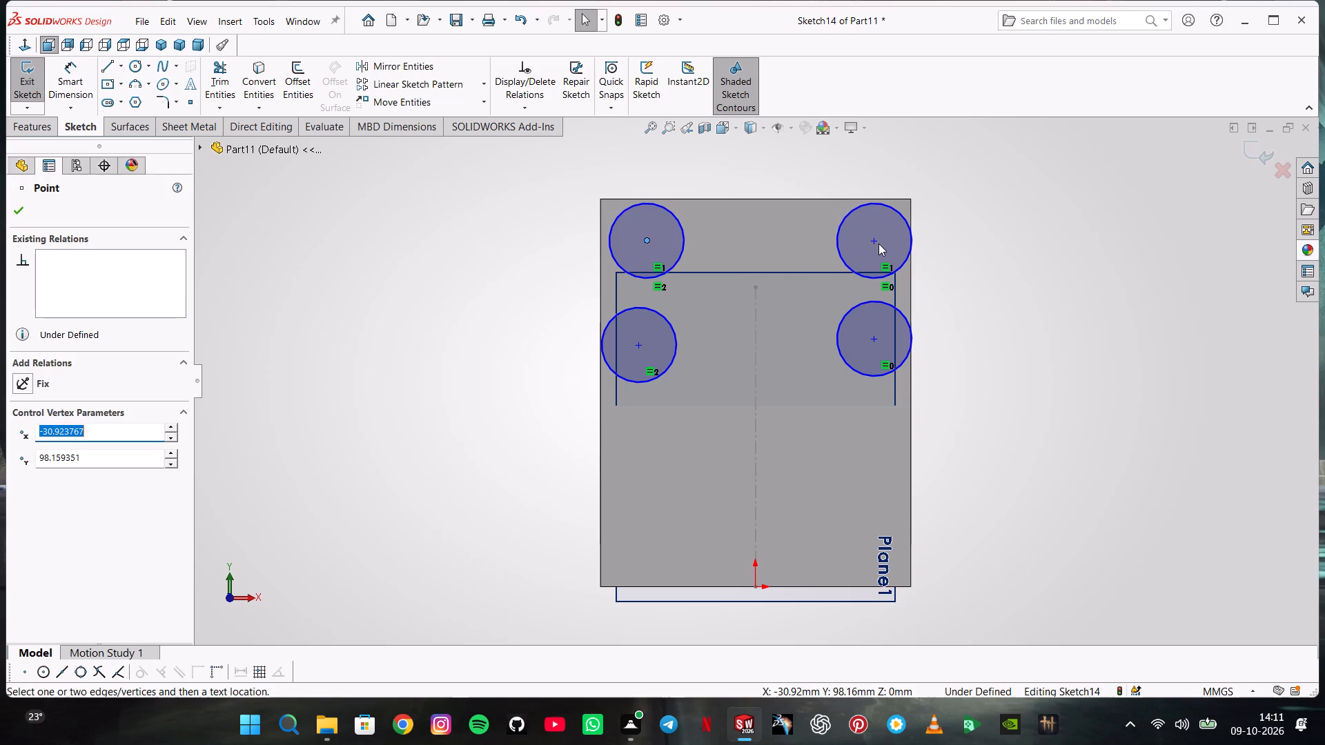
pyautogui.keyDown('ctrl'); pyautogui.click(878, 240); pyautogui.keyUp('ctrl')
pyautogui.click(915, 183)
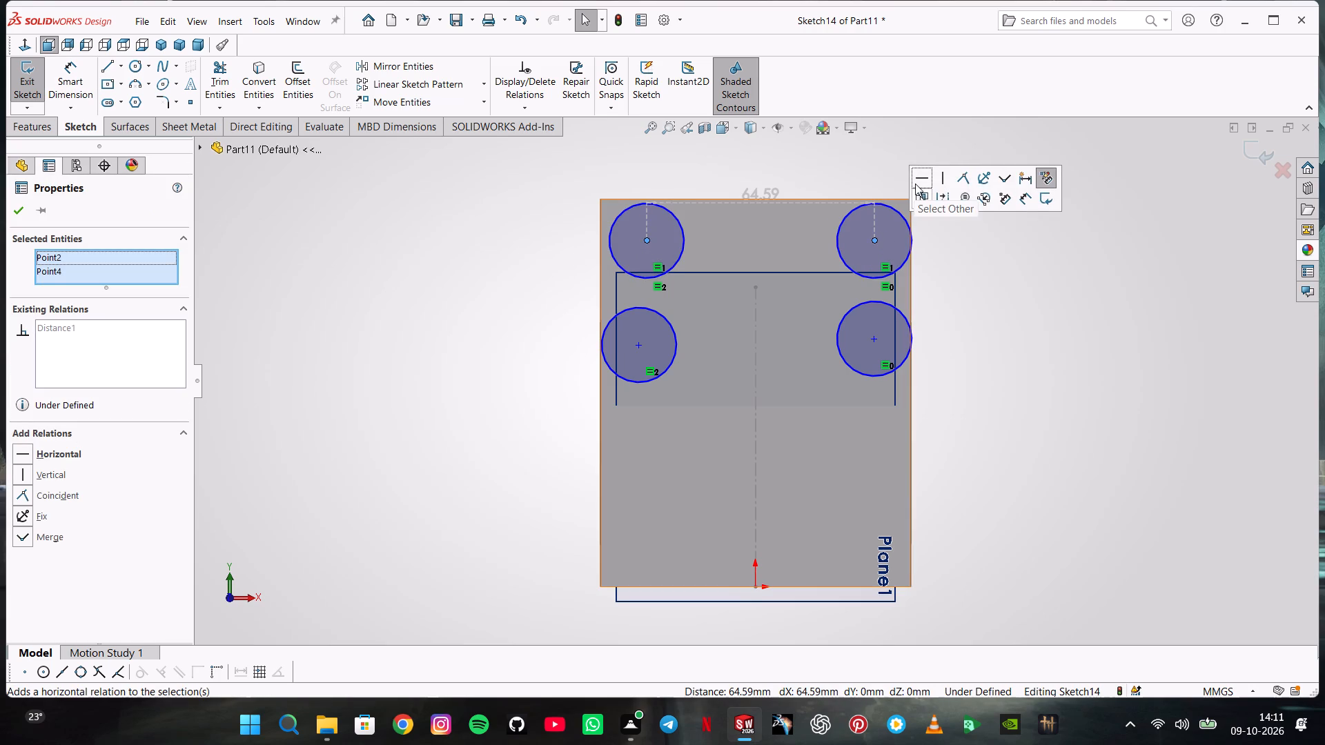
pyautogui.press('Escape')
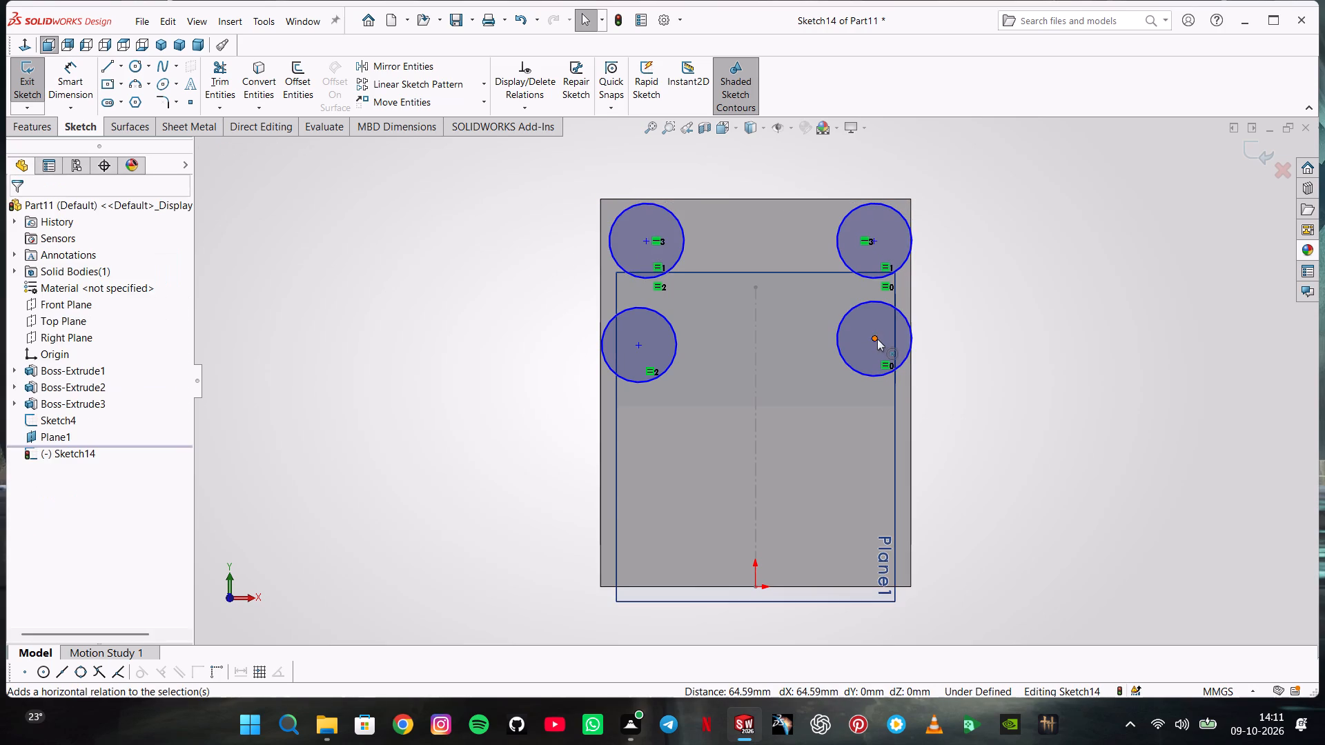
pyautogui.click(877, 339)
pyautogui.keyDown('ctrl'); pyautogui.click(638, 340); pyautogui.keyUp('ctrl')
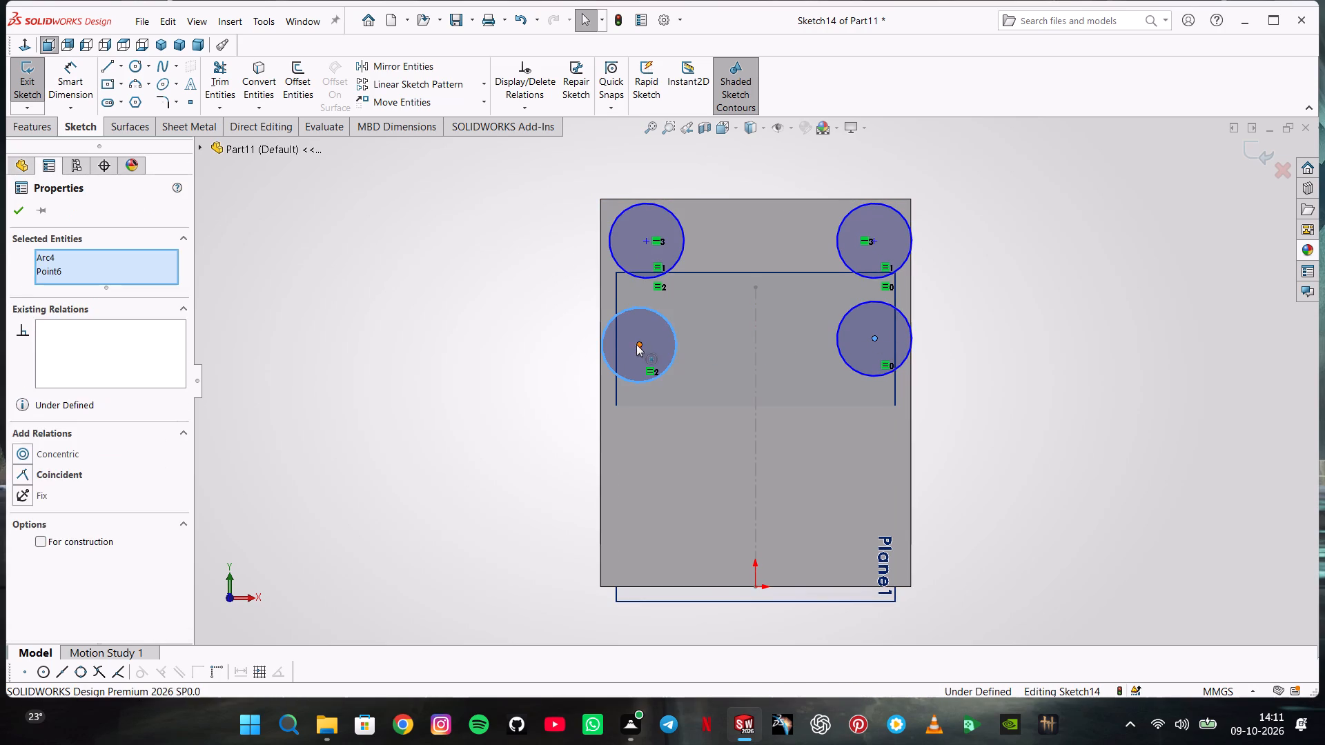
pyautogui.keyDown('ctrl'); pyautogui.click(636, 344); pyautogui.keyUp('ctrl')
pyautogui.press('Escape')
pyautogui.press('Escape')
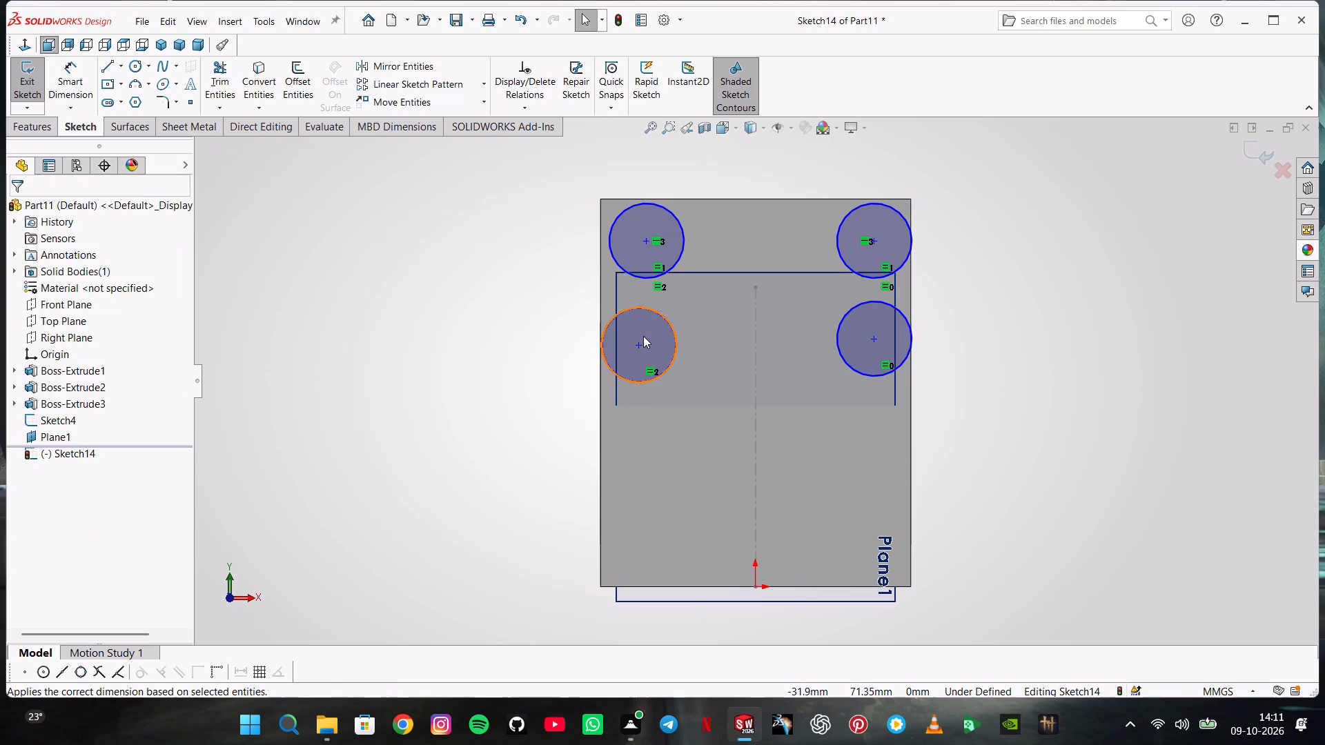
pyautogui.click(641, 347)
pyautogui.keyDown('ctrl'); pyautogui.click(873, 339); pyautogui.keyUp('ctrl')
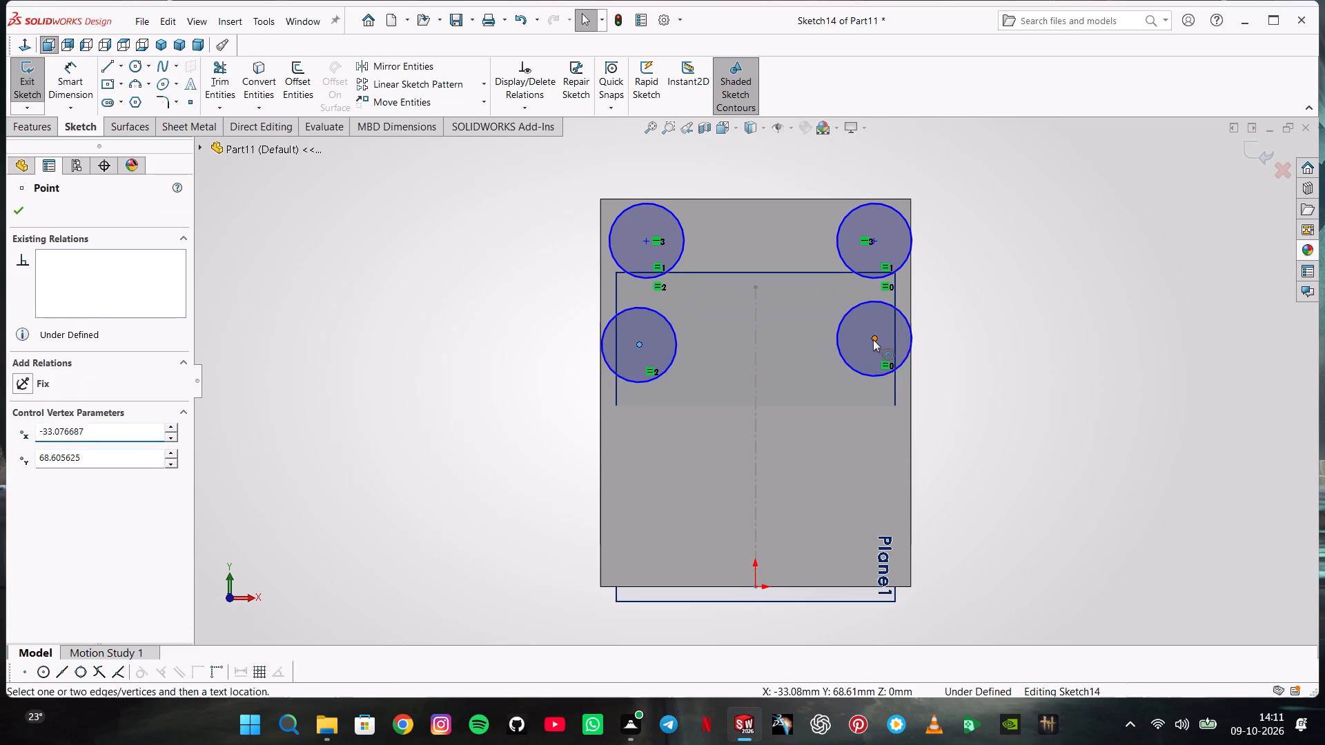
pyautogui.click(915, 273)
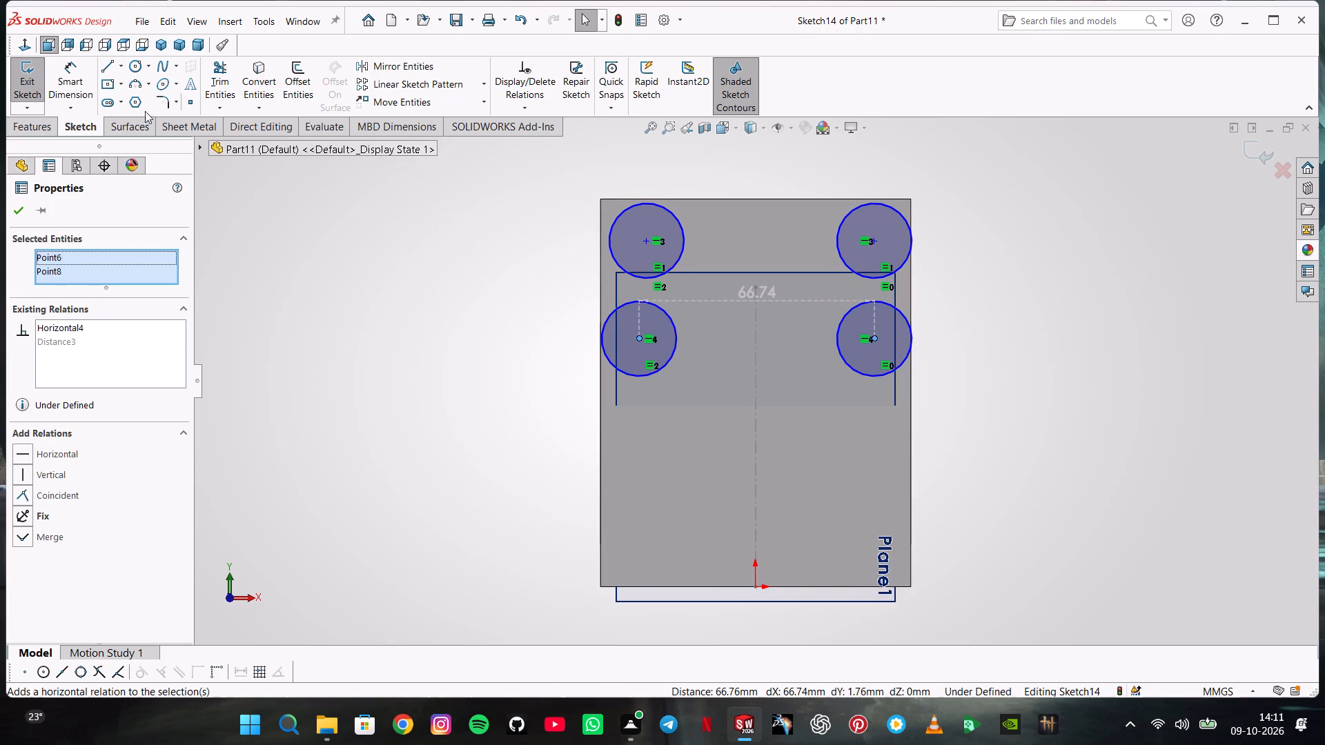
# Dimension the vertical distance between the upper and lower circle centres on the left side as 35 mm.
pyautogui.click(85, 77)
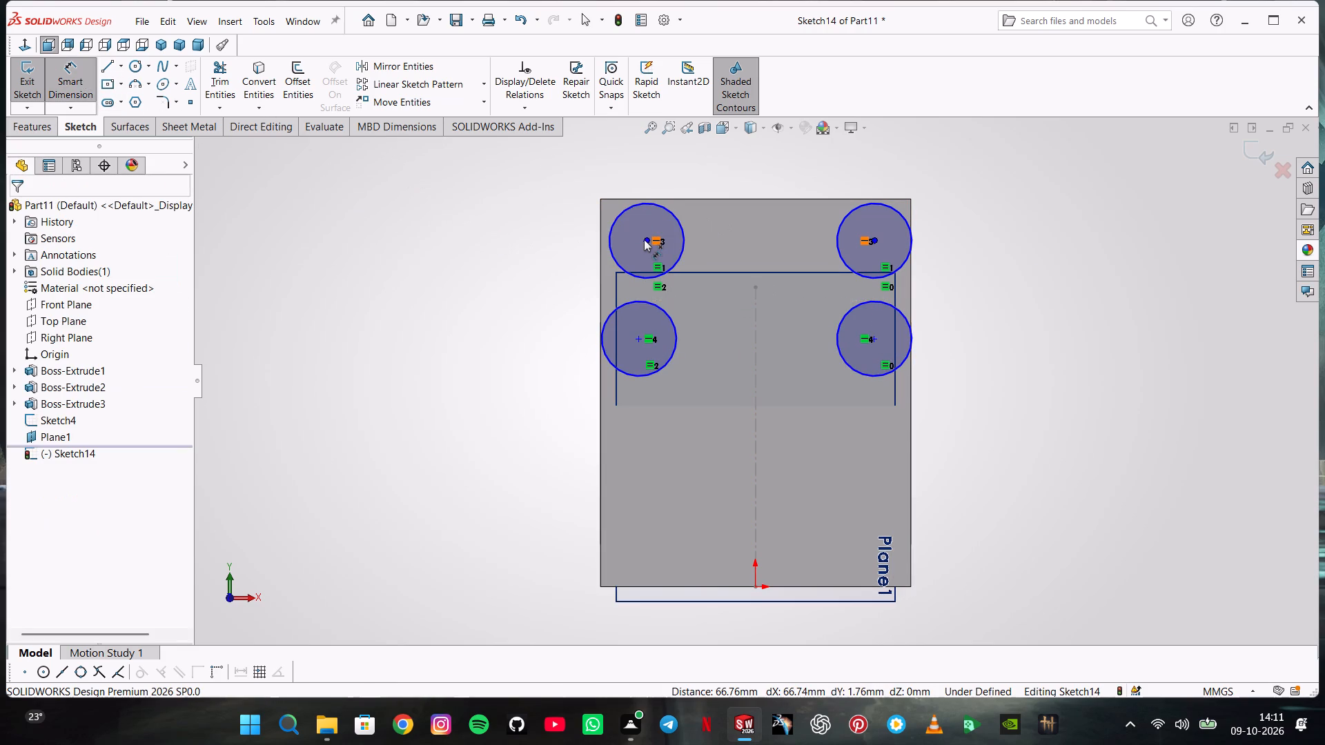
pyautogui.click(644, 239)
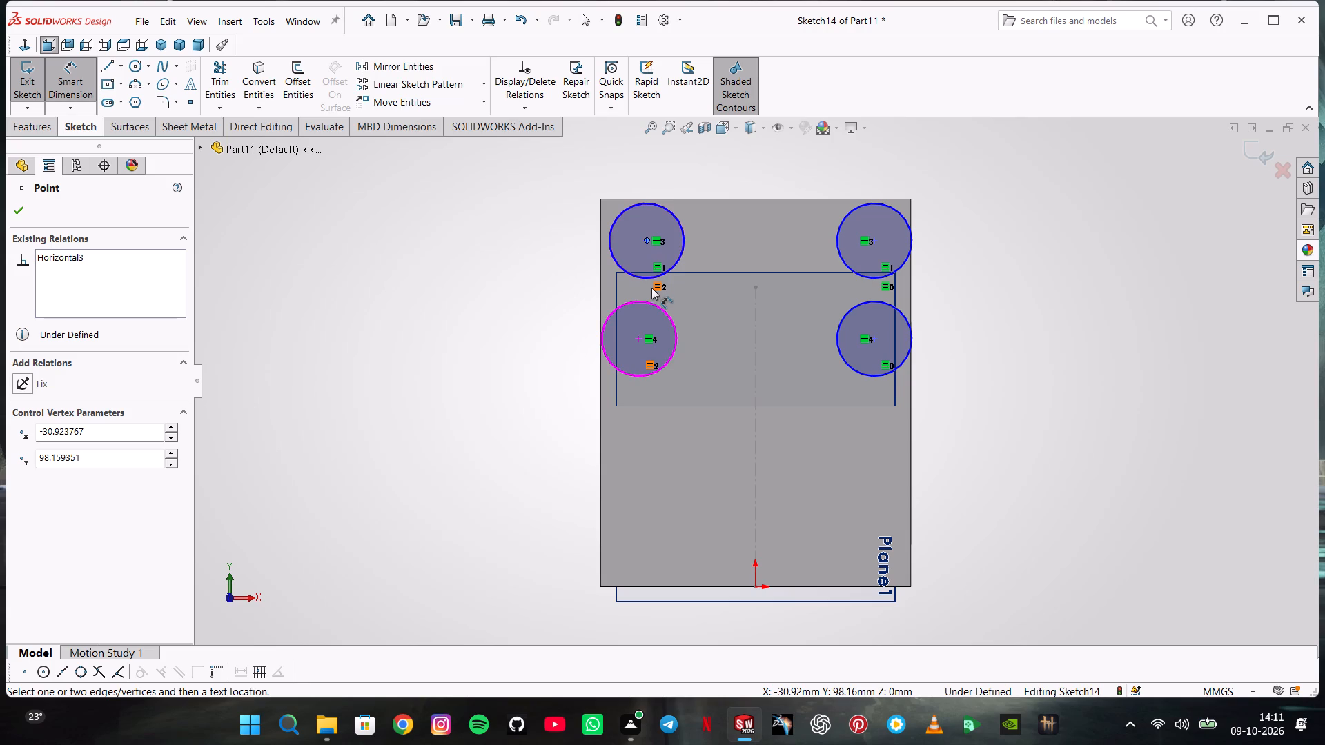
pyautogui.click(636, 339)
pyautogui.click(480, 301)
pyautogui.press('3')
pyautogui.press('5')
pyautogui.press('Return')
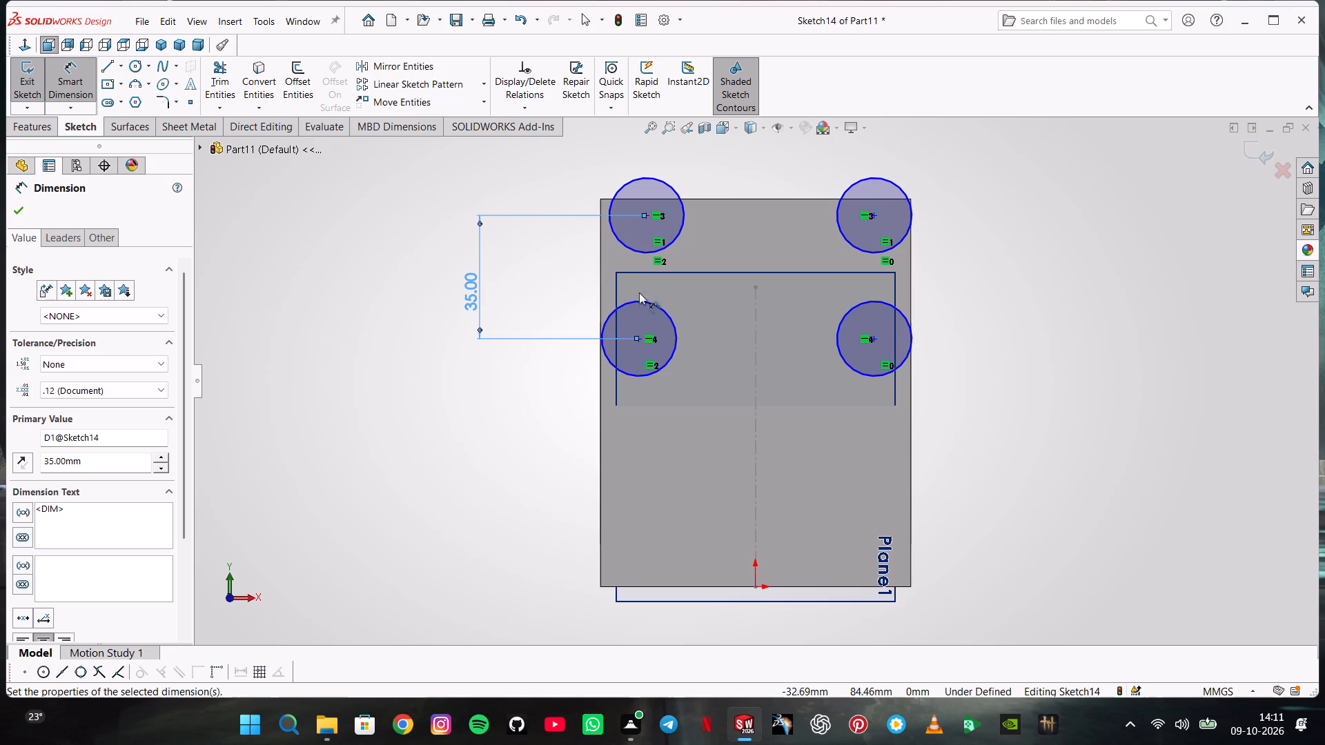
# Dimension the horizontal centre distance of the circles as 55 mm in both the lower and the upper row.
pyautogui.click(874, 336)
pyautogui.click(640, 339)
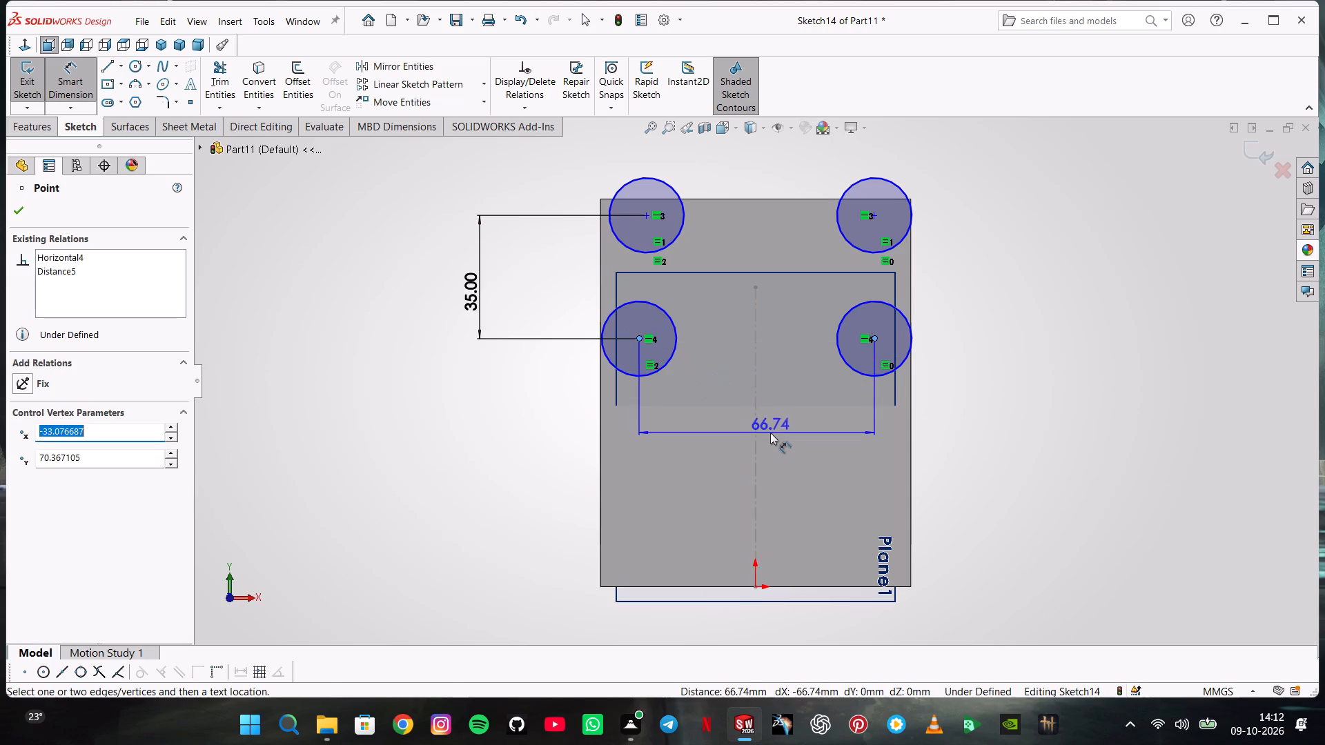
pyautogui.click(770, 433)
pyautogui.write('55')
pyautogui.press('Return')
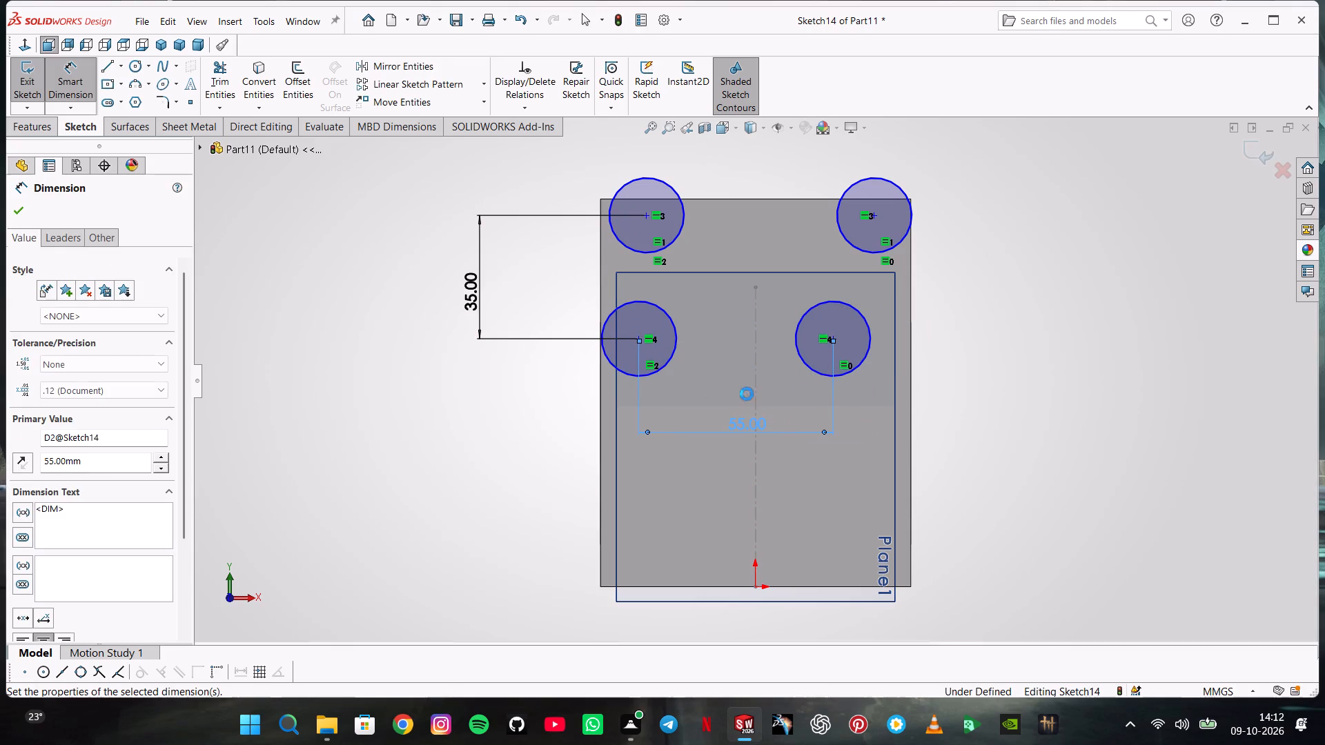
pyautogui.click(649, 216)
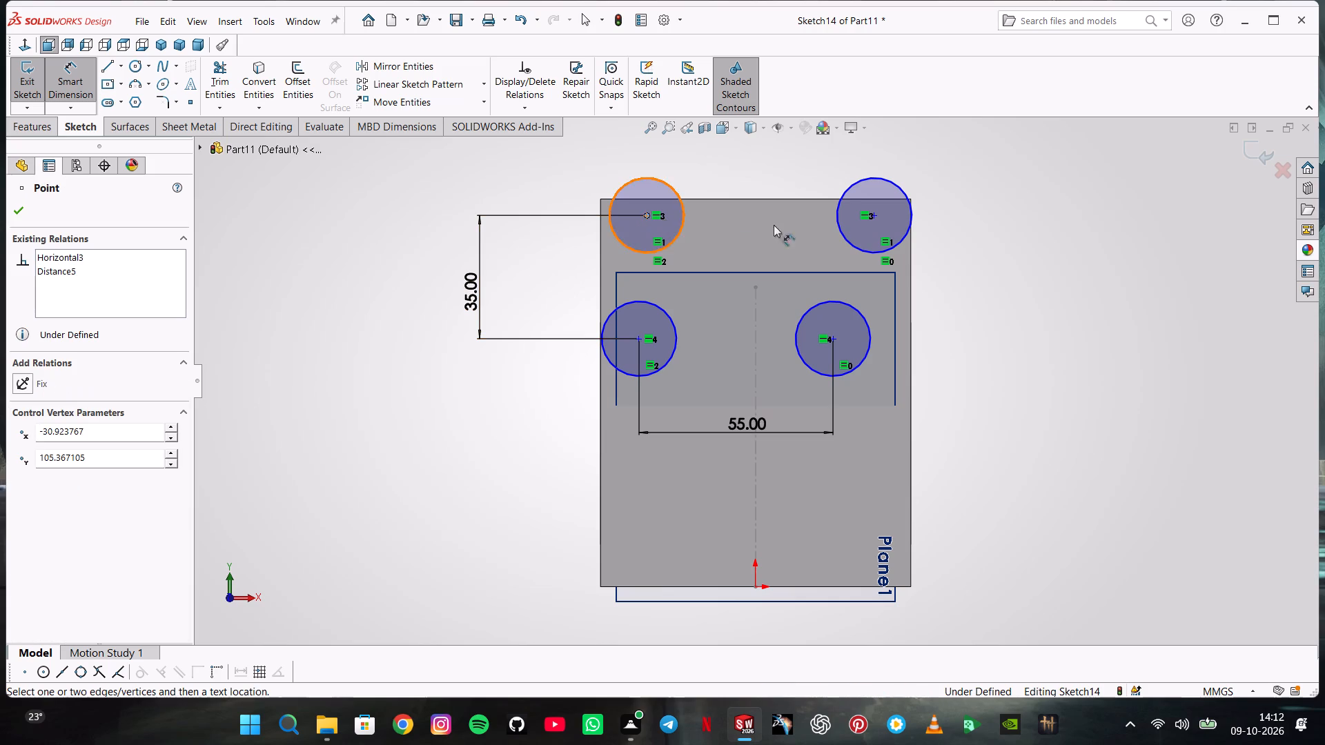
pyautogui.click(876, 213)
pyautogui.click(785, 168)
pyautogui.write('55')
pyautogui.press('Return')
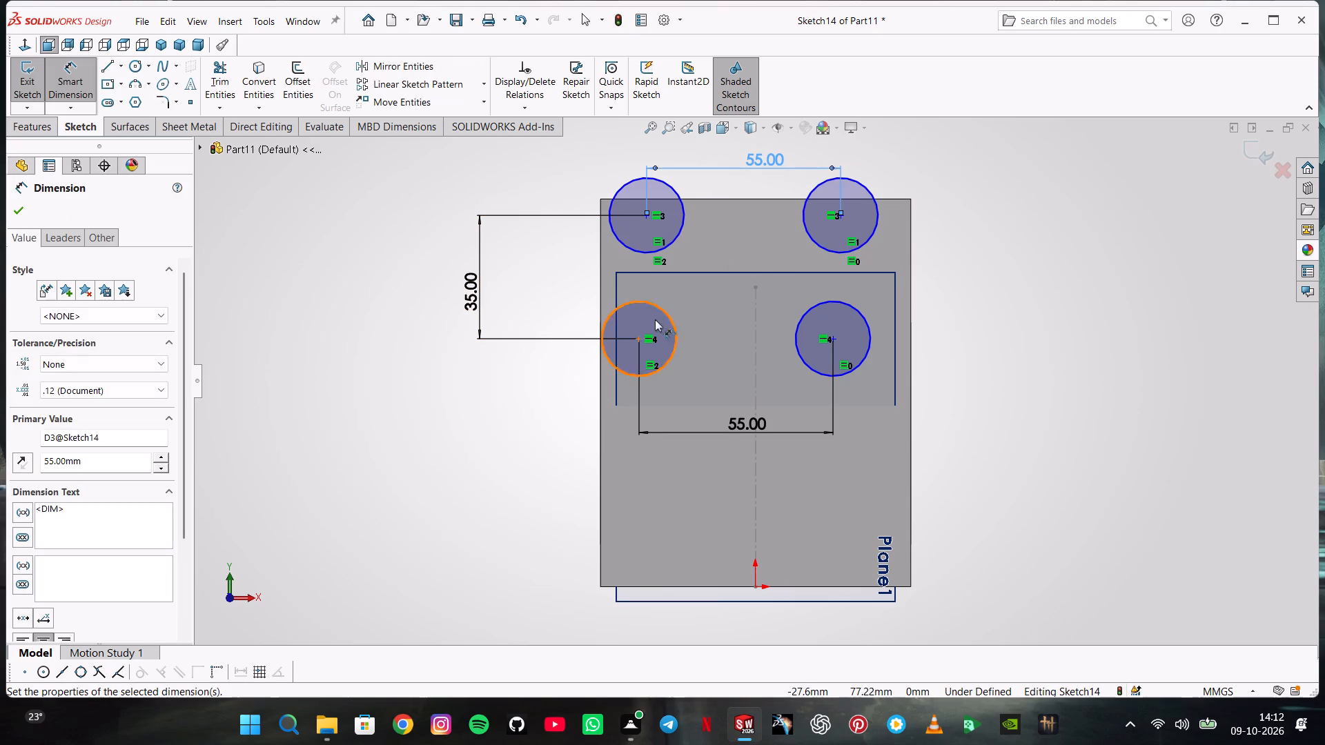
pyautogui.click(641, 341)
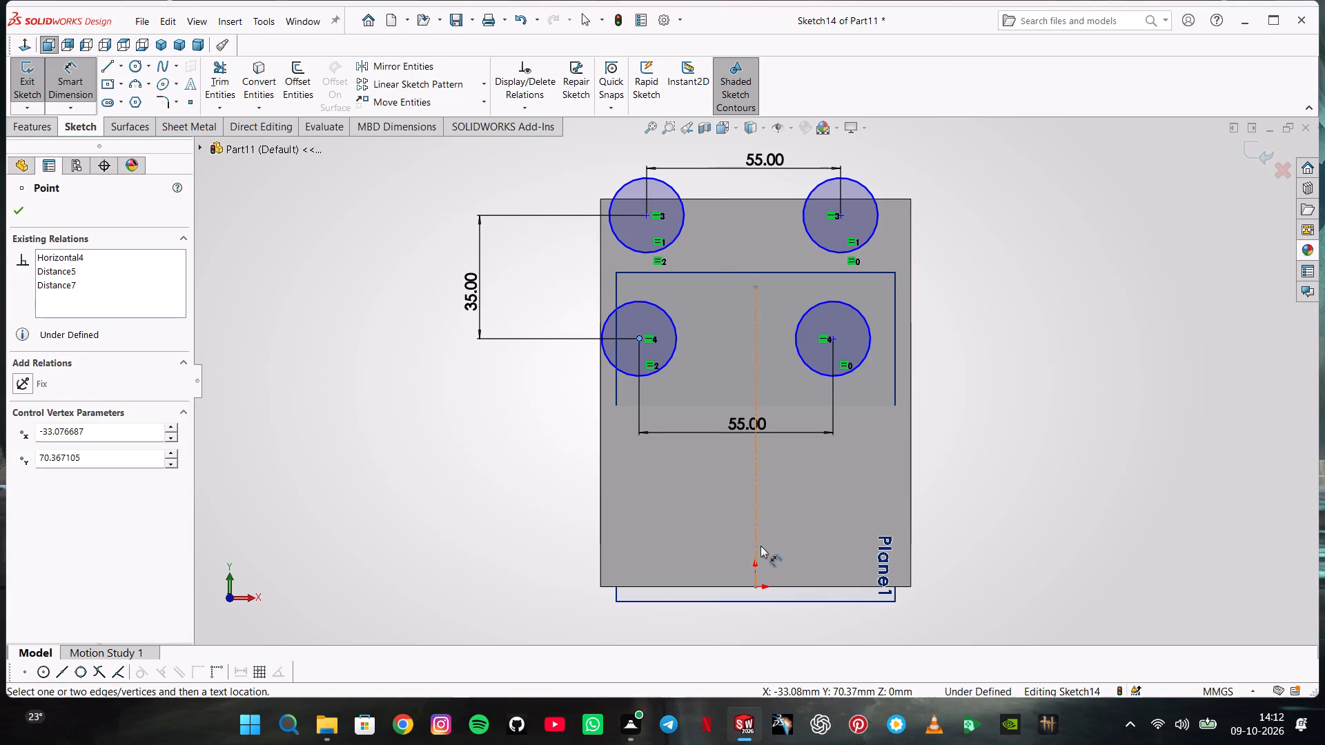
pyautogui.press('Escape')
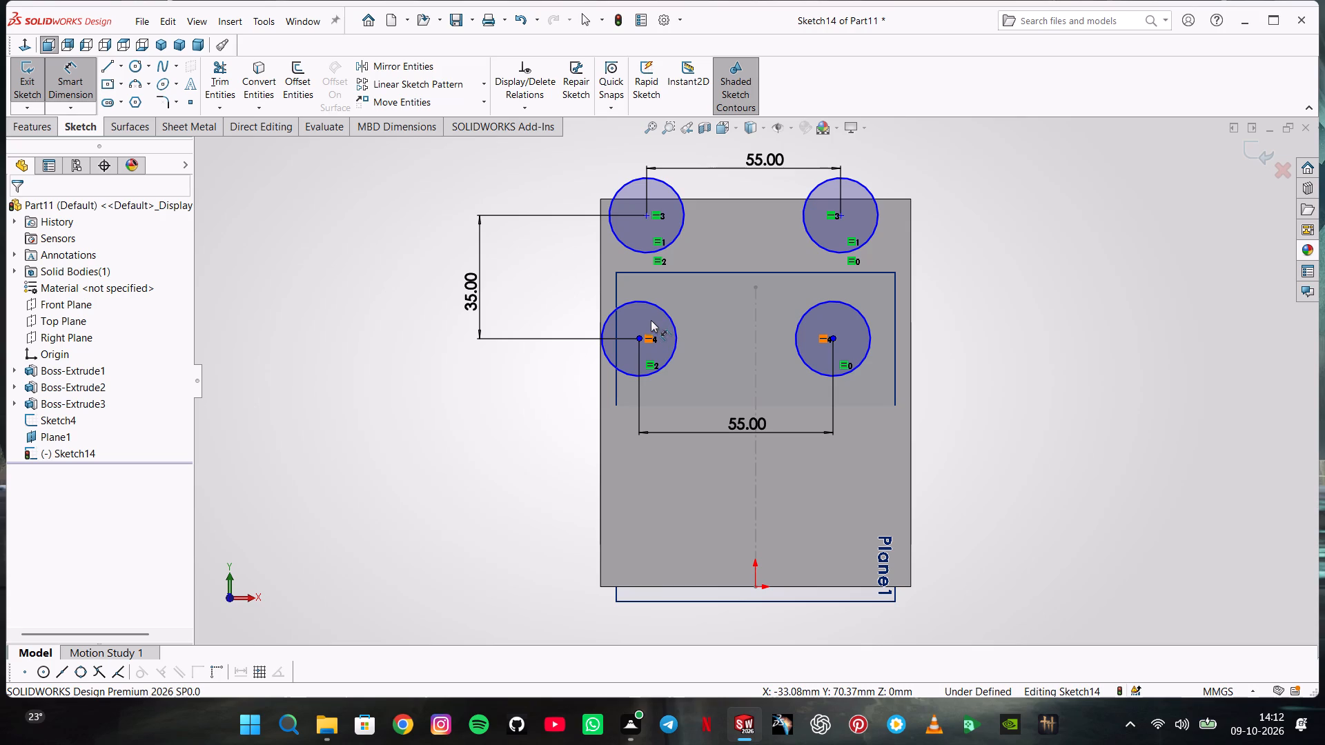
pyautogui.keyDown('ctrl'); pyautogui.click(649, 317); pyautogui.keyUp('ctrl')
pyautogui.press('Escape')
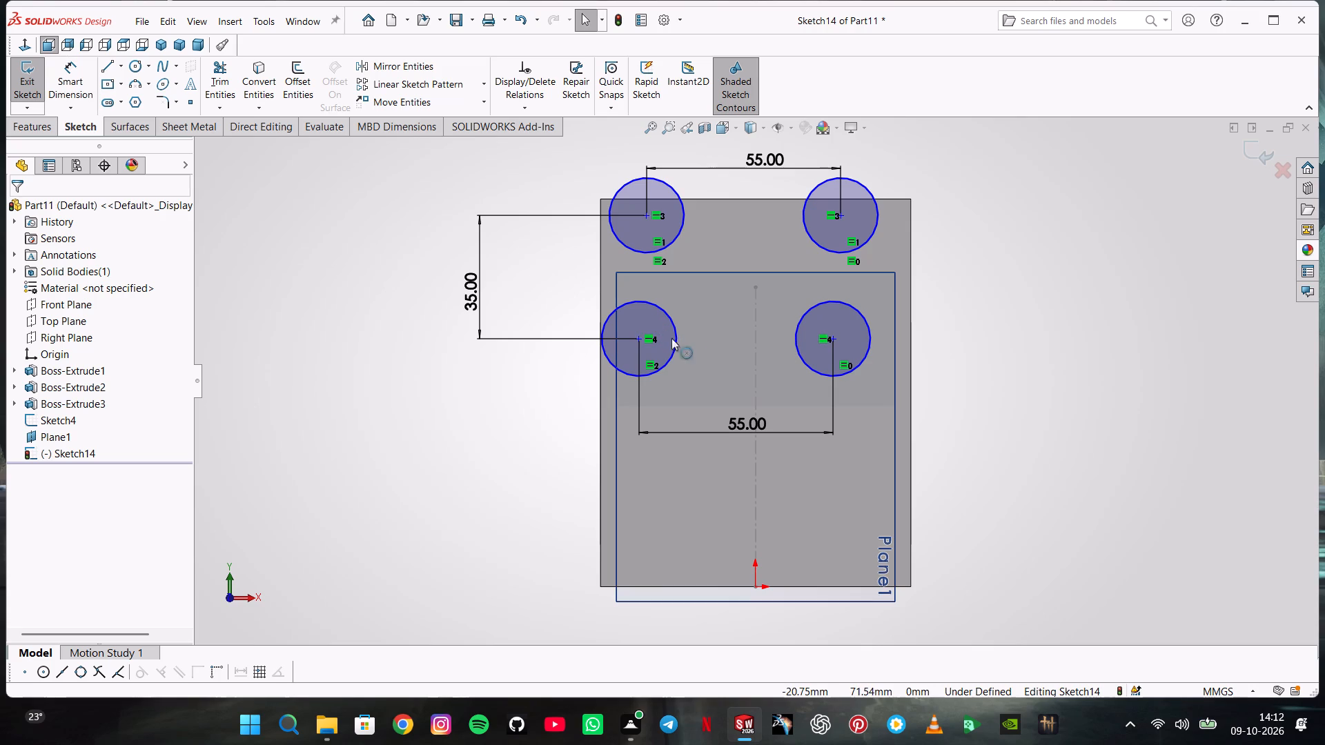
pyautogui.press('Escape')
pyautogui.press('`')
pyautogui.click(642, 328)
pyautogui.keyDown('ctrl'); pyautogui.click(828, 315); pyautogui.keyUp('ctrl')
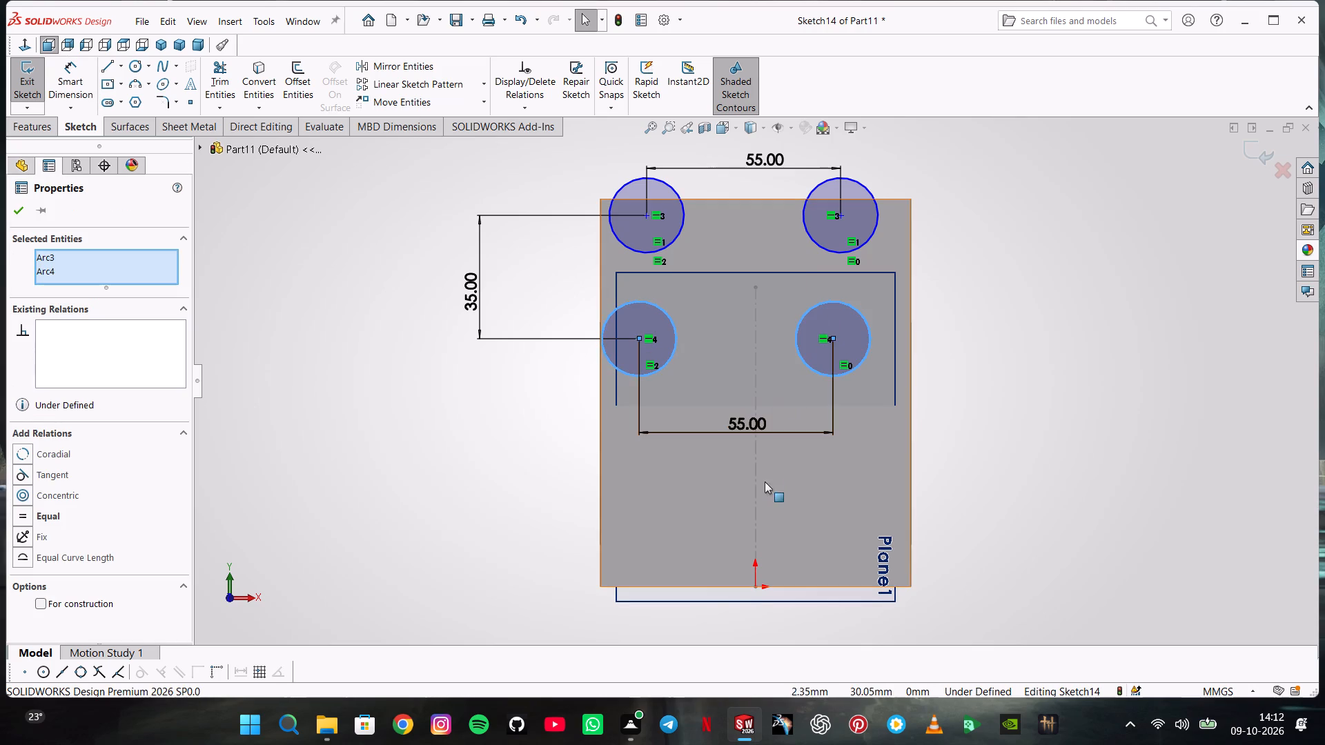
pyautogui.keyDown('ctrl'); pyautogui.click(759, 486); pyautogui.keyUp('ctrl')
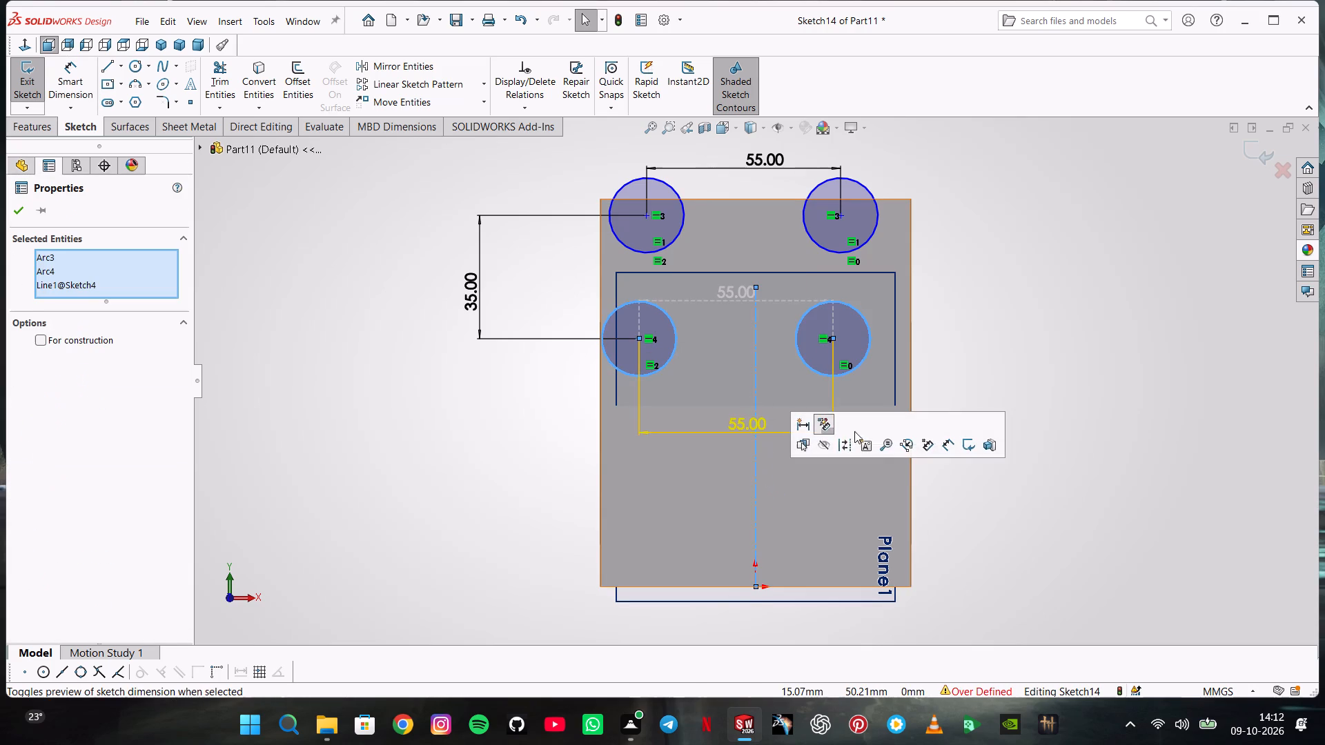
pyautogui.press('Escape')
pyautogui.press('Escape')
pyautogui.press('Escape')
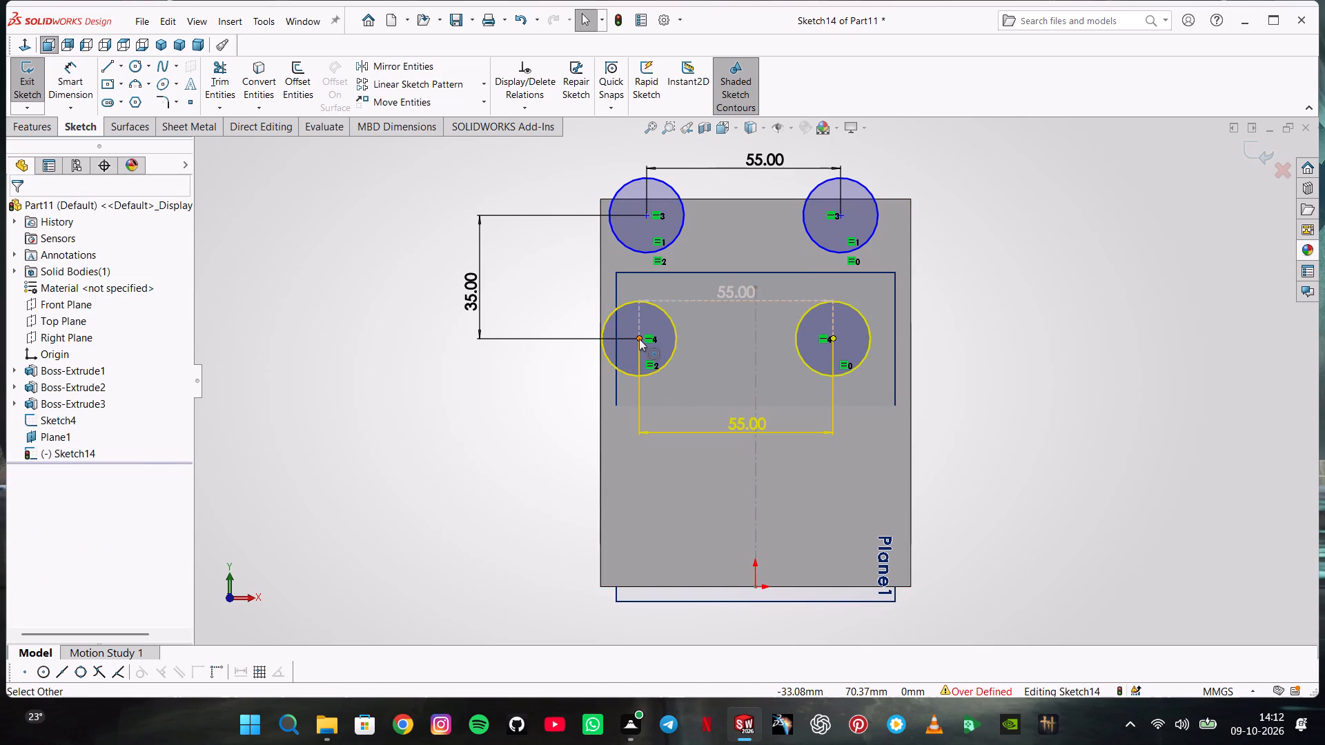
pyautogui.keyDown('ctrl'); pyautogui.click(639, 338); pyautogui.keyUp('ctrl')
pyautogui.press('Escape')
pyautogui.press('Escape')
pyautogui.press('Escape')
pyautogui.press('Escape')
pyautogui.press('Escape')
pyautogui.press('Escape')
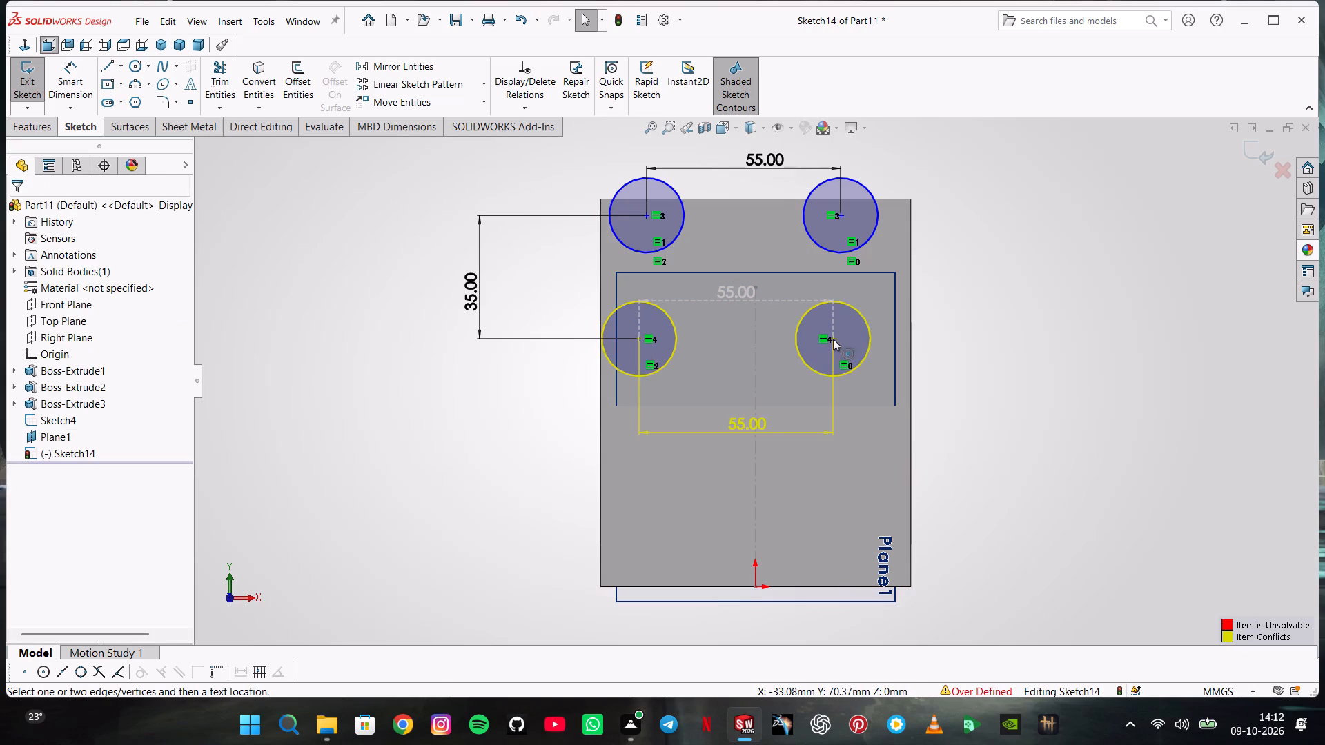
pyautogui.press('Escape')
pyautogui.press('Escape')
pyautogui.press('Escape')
# Delete the 55 mm dimension between the two lower circle centres.
pyautogui.click(736, 427)
pyautogui.press('Delete')
pyautogui.press('Delete')
pyautogui.press('Delete')
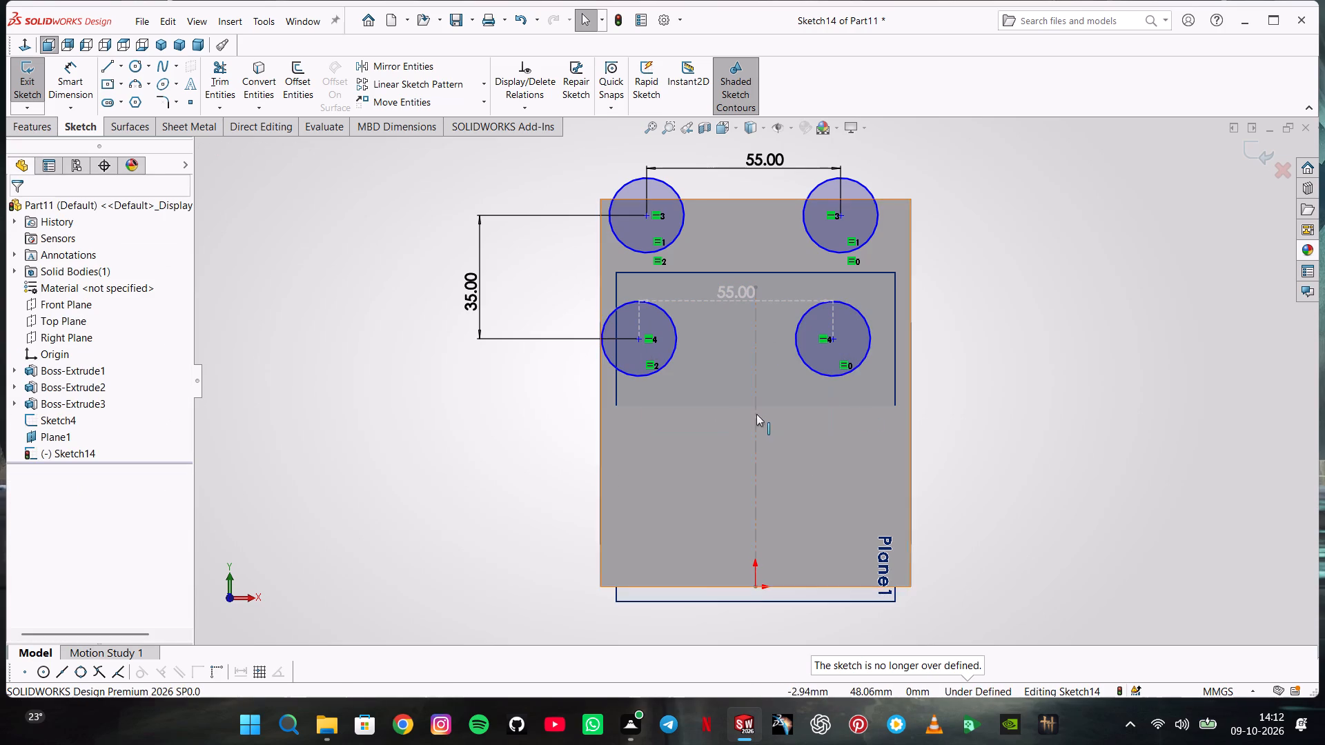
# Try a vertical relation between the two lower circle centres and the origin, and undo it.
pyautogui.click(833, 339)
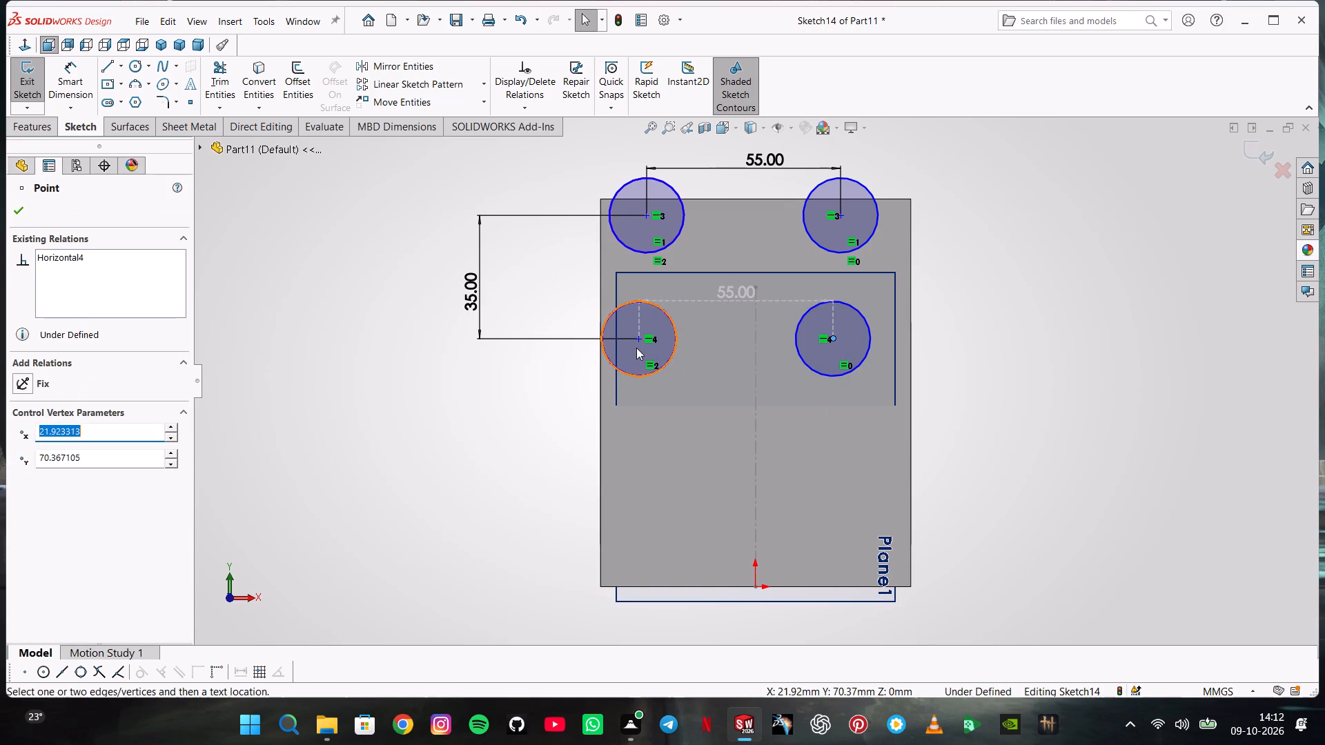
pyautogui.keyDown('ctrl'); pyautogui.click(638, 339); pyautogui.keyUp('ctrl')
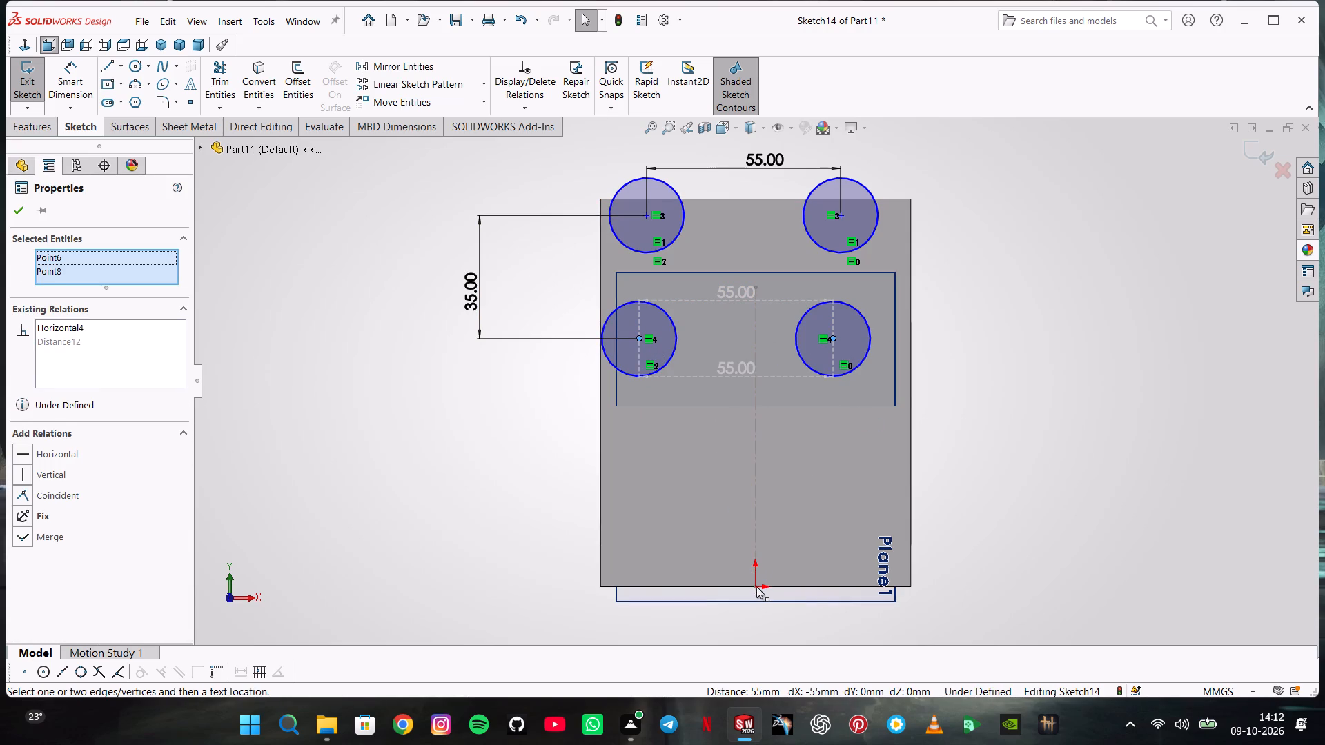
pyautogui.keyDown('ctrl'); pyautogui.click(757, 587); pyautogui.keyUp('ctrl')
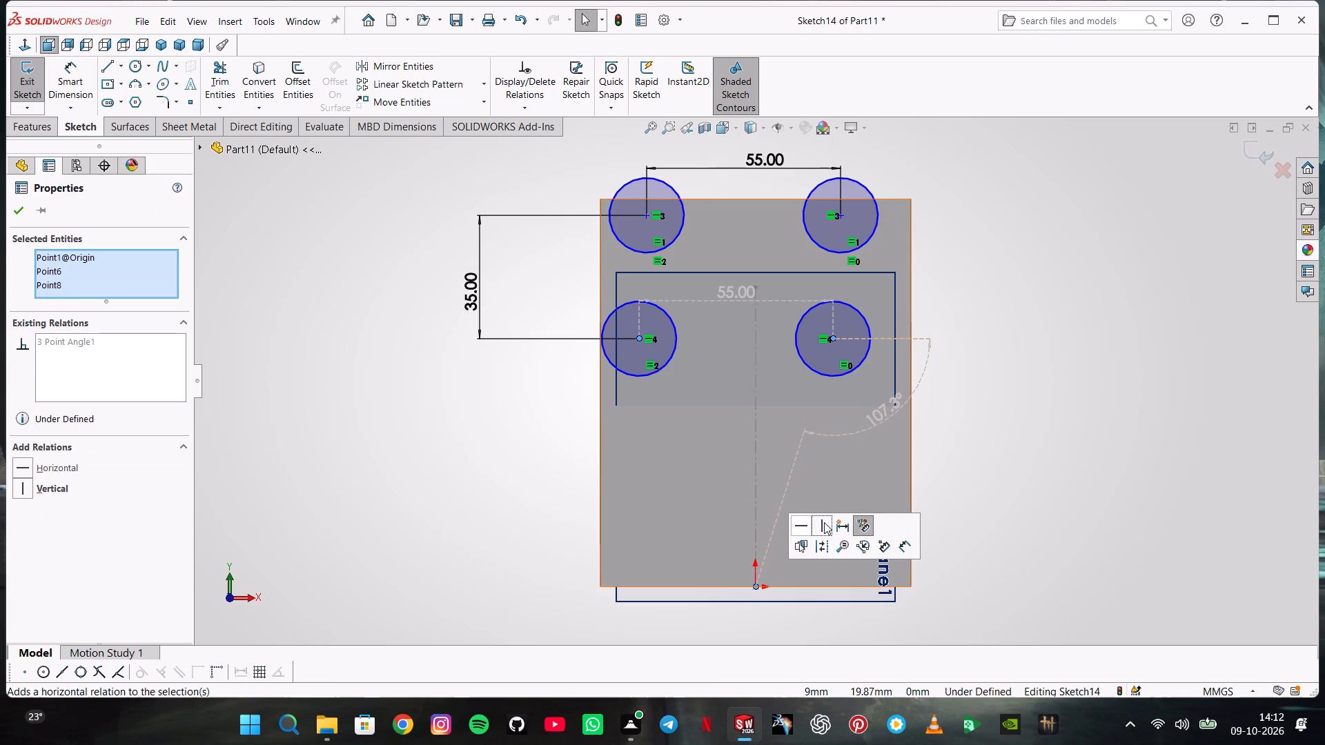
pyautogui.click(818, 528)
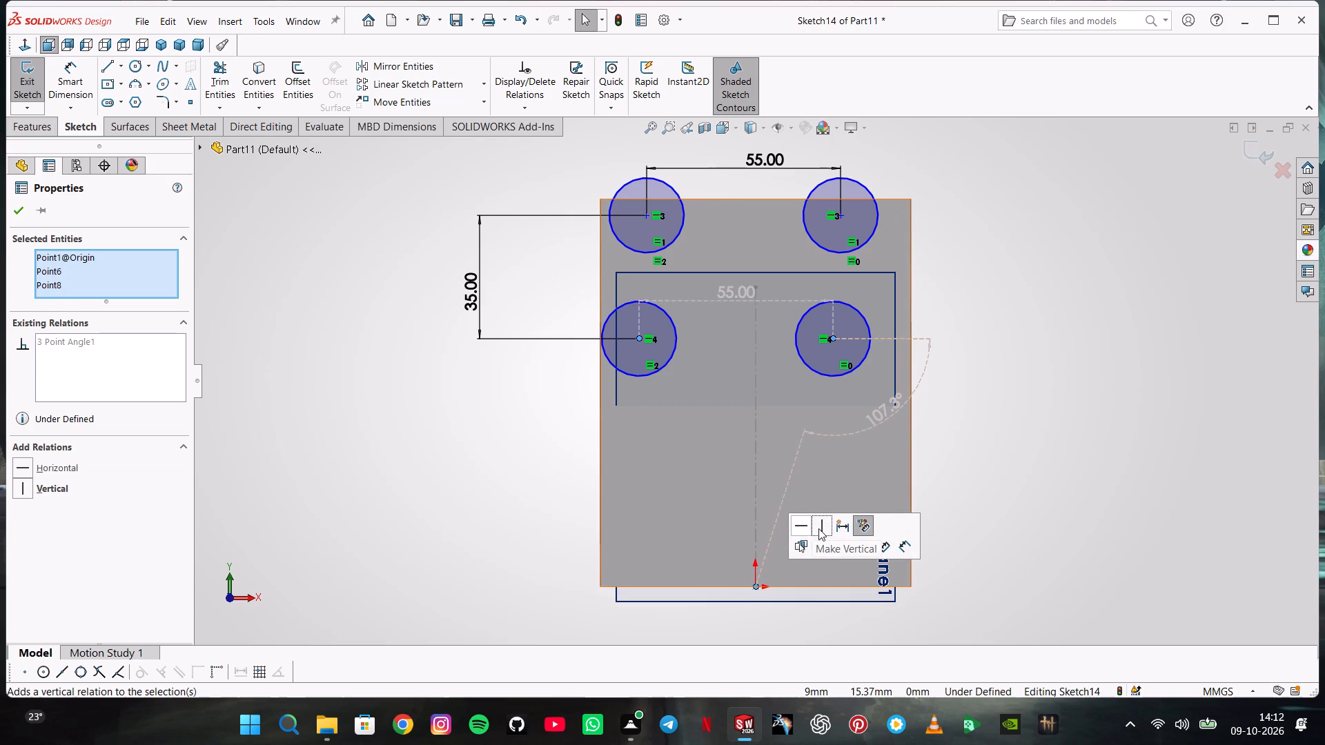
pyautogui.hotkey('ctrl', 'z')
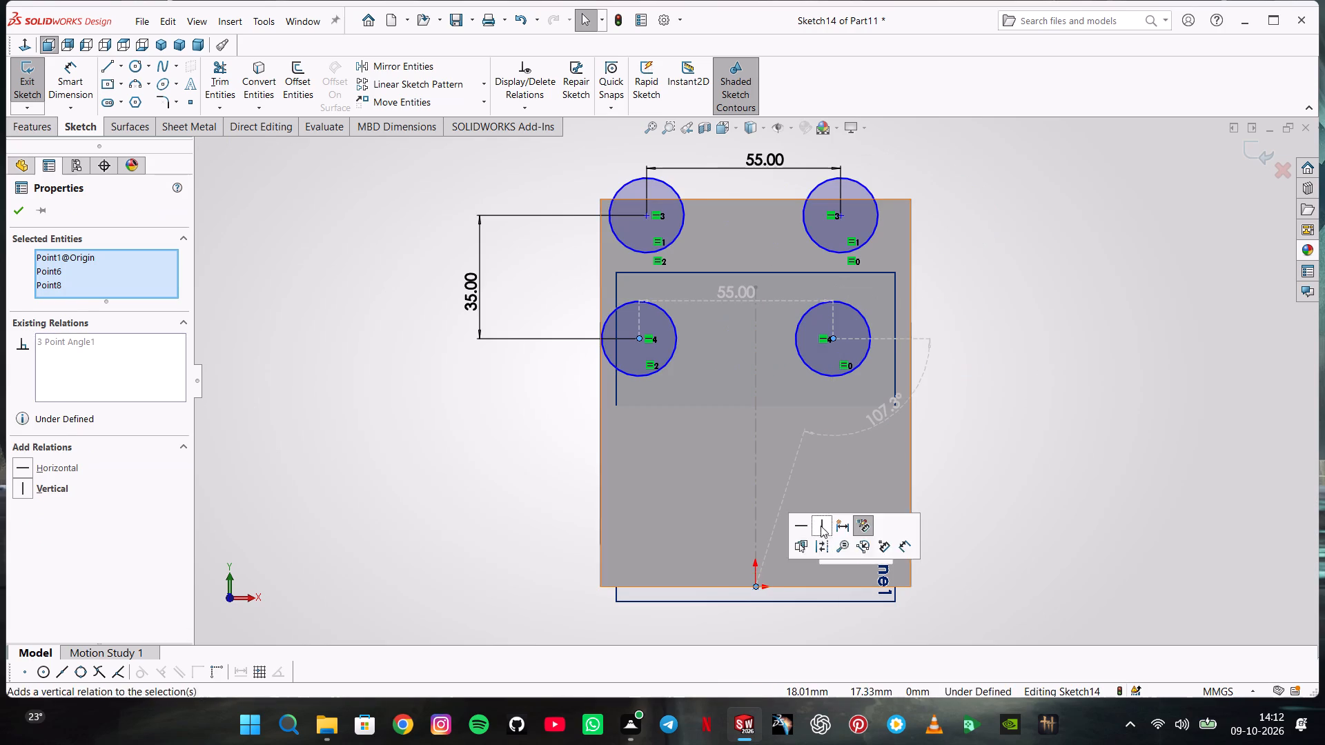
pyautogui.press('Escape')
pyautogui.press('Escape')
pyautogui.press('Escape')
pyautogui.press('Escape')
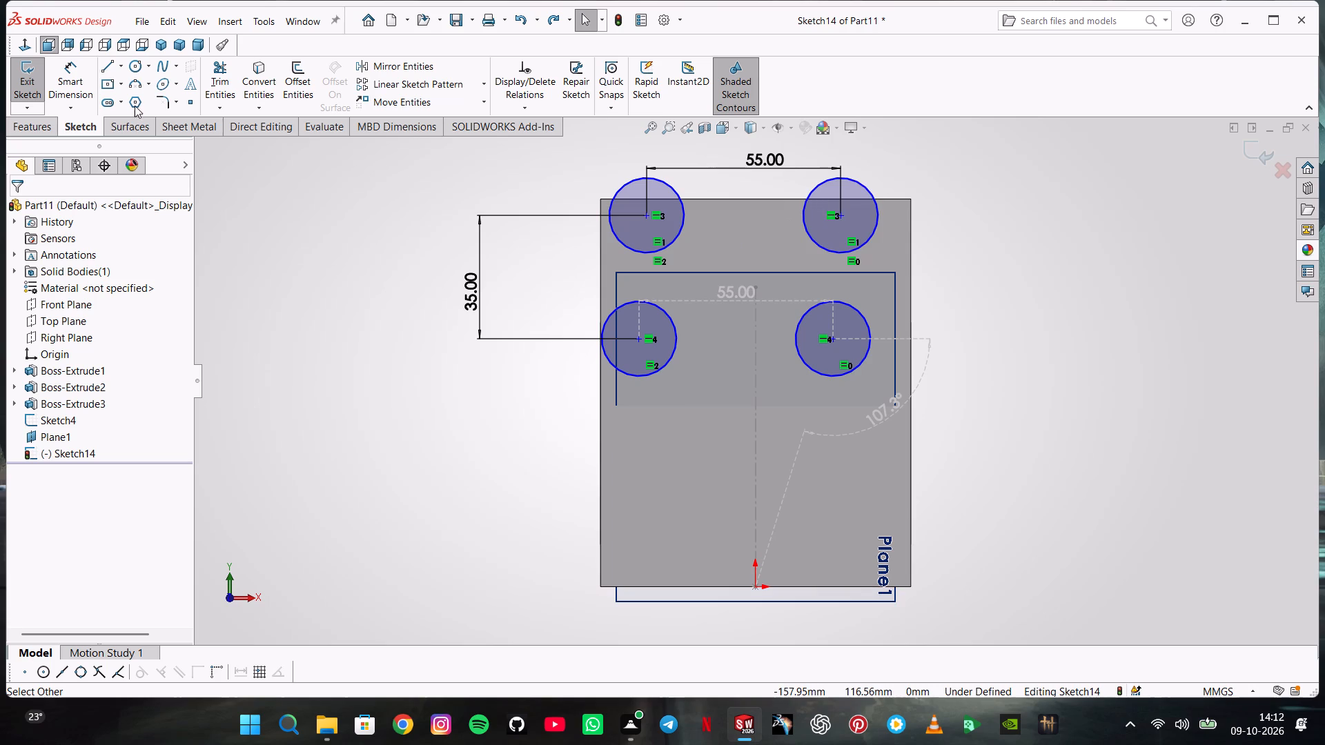
# Sketch a vertical construction centreline about 42 mm long, starting at the origin and running up the plate's middle.
pyautogui.click(124, 73)
pyautogui.click(126, 101)
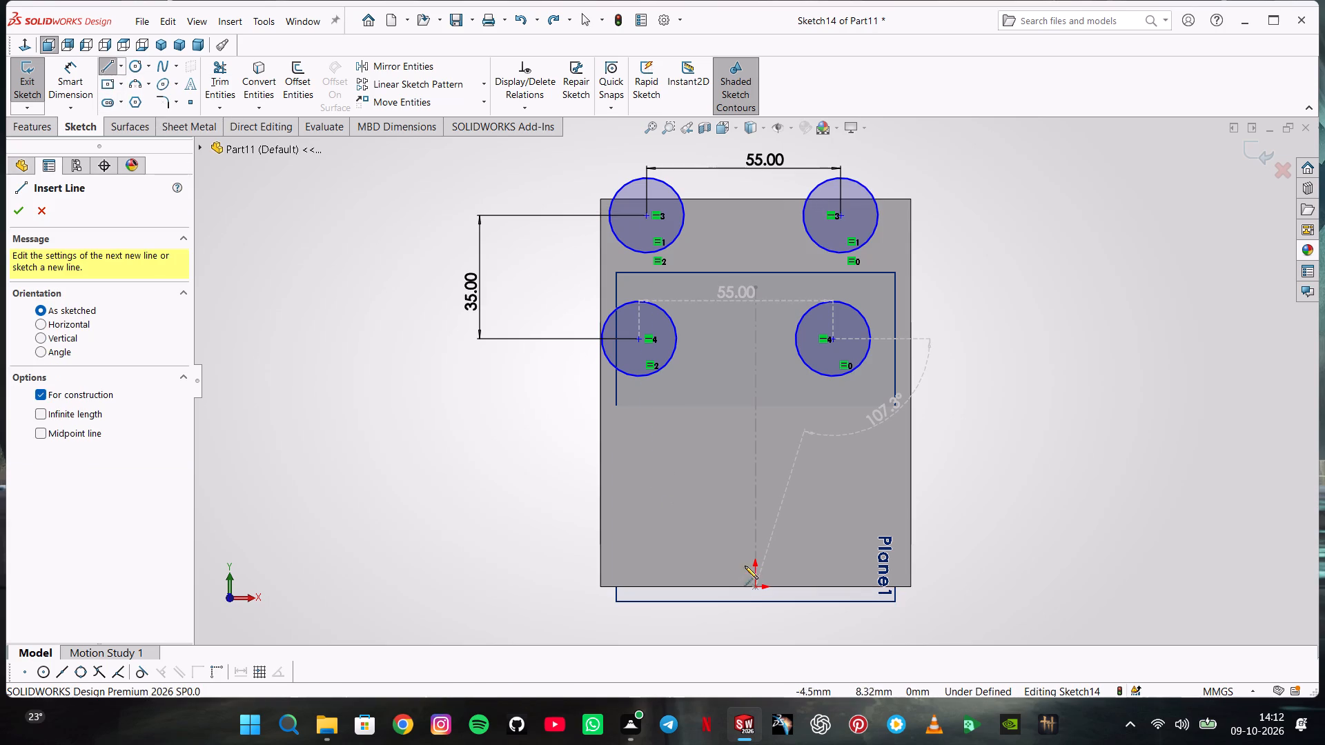
pyautogui.moveTo(755, 588); pyautogui.dragTo(755, 576)
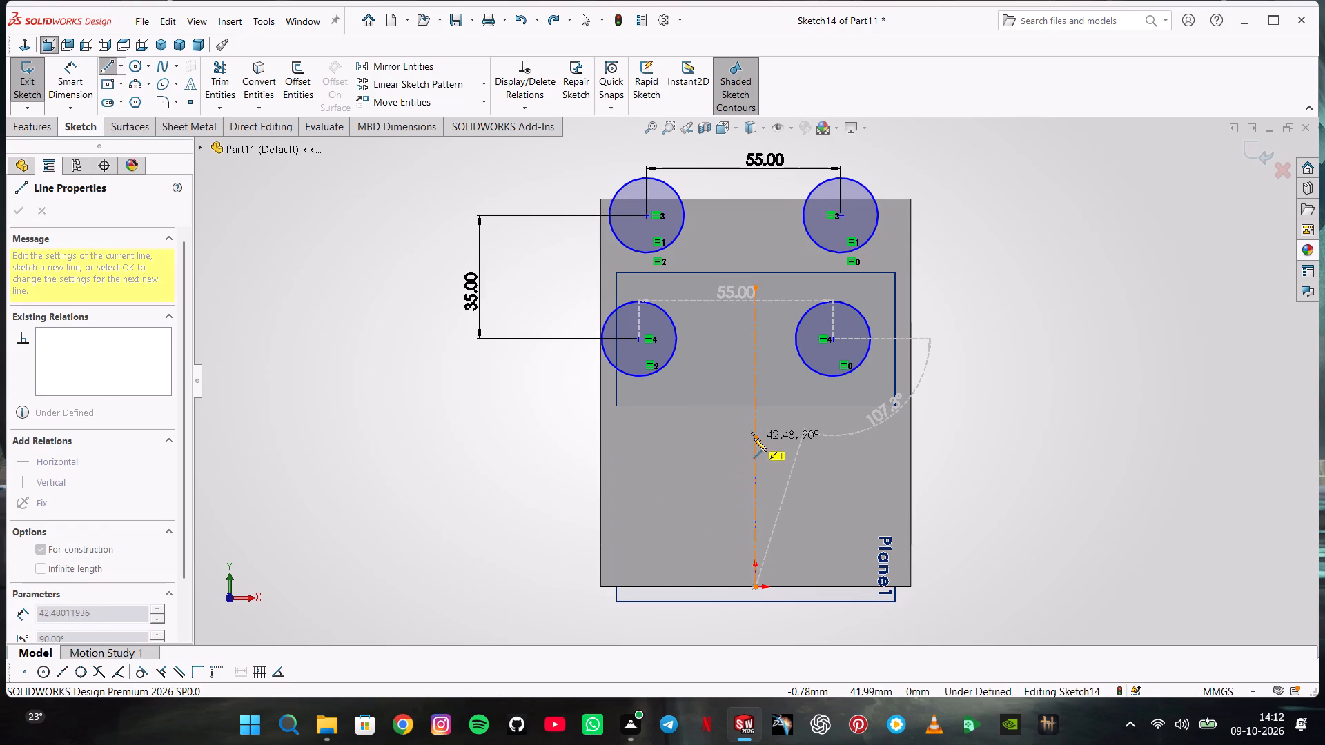
pyautogui.click(754, 437)
pyautogui.tripleClick(771, 439)
pyautogui.press('Escape')
pyautogui.press('Escape')
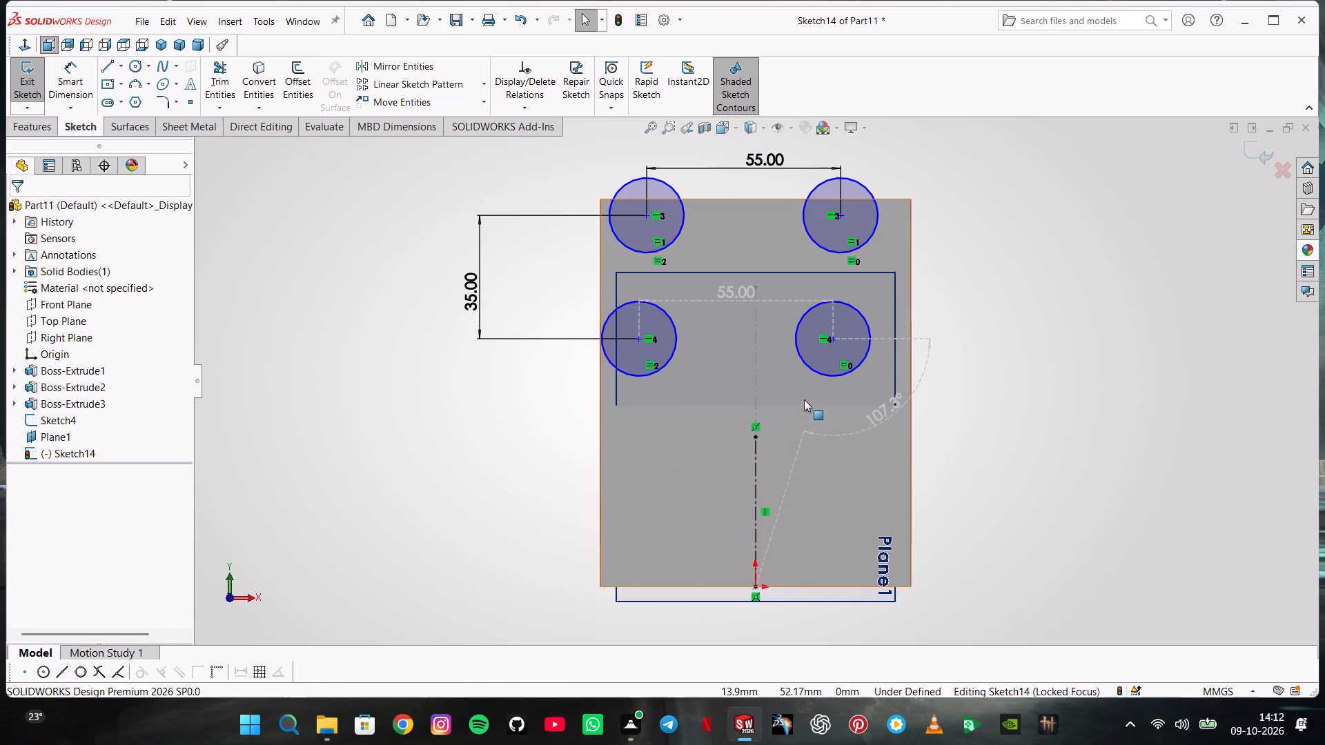
pyautogui.press('Escape')
# Make the lower circle pair and the upper circle pair each symmetric about the new centreline.
pyautogui.click(808, 342)
pyautogui.keyDown('ctrl'); pyautogui.click(646, 351); pyautogui.keyUp('ctrl')
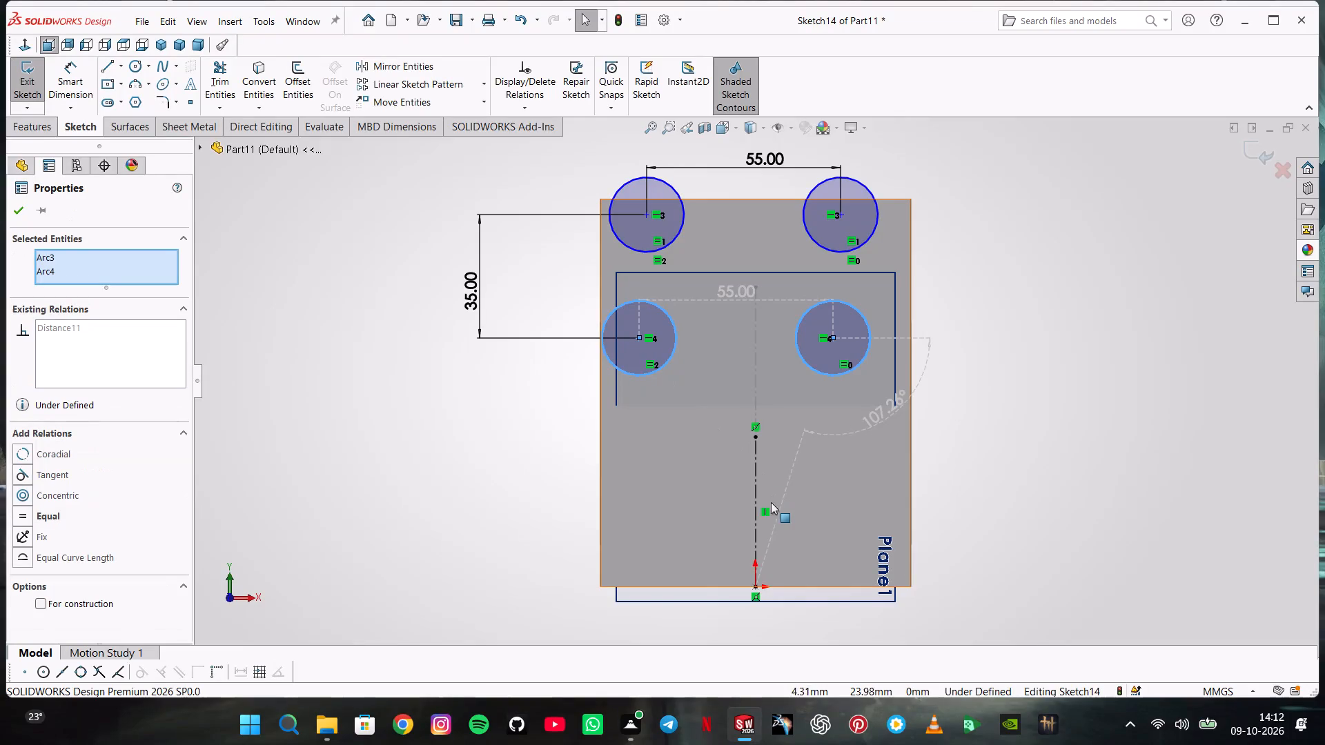
pyautogui.keyDown('ctrl'); pyautogui.click(756, 490); pyautogui.keyUp('ctrl')
pyautogui.click(805, 427)
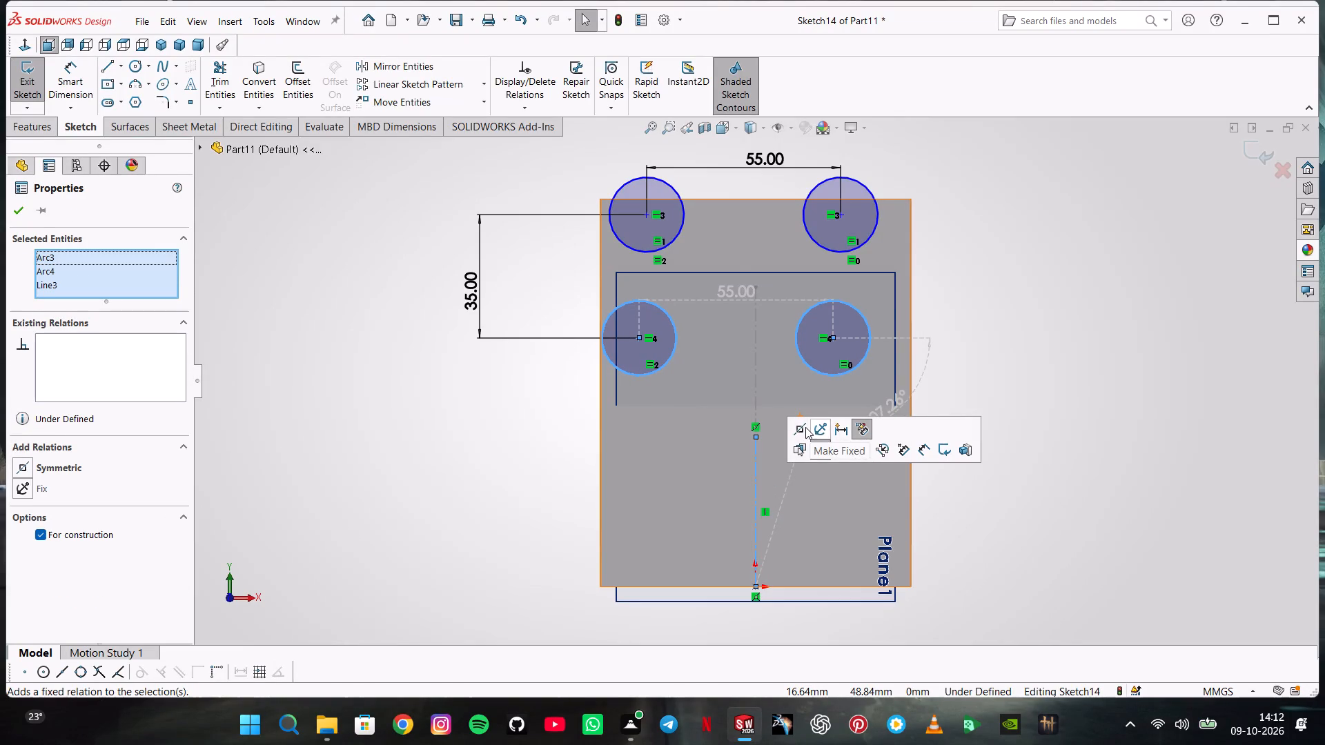
pyautogui.click(585, 419)
pyautogui.keyDown('ctrl'); pyautogui.click(666, 206); pyautogui.keyUp('ctrl')
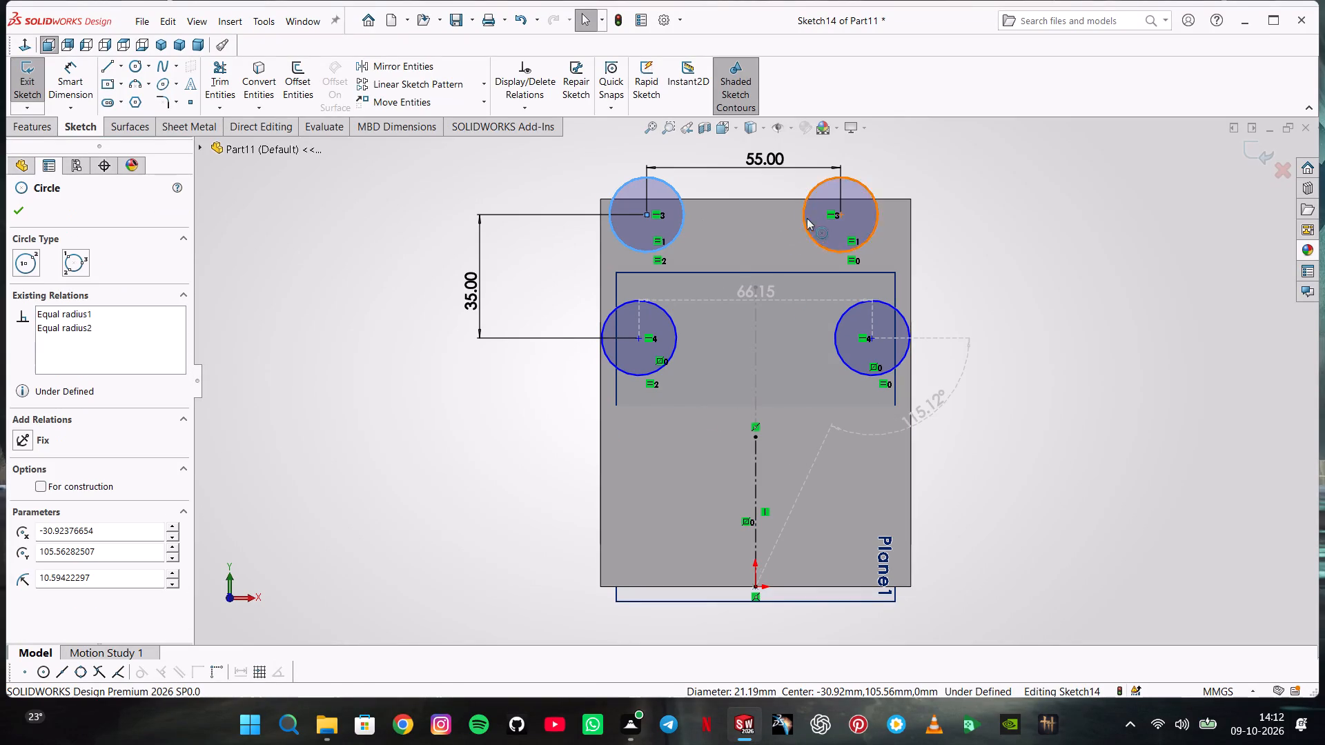
pyautogui.keyDown('ctrl'); pyautogui.click(814, 208); pyautogui.keyUp('ctrl')
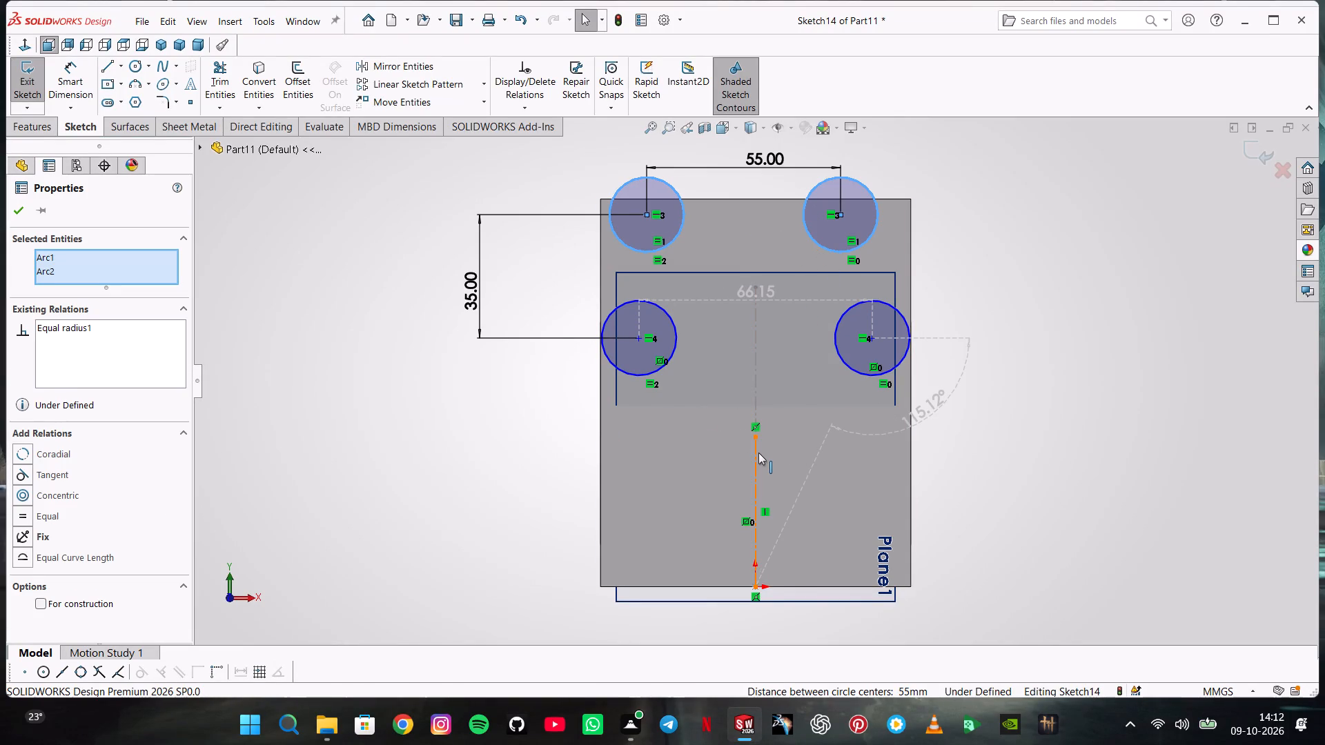
pyautogui.keyDown('ctrl'); pyautogui.click(758, 453); pyautogui.keyUp('ctrl')
pyautogui.click(801, 393)
pyautogui.click(538, 435)
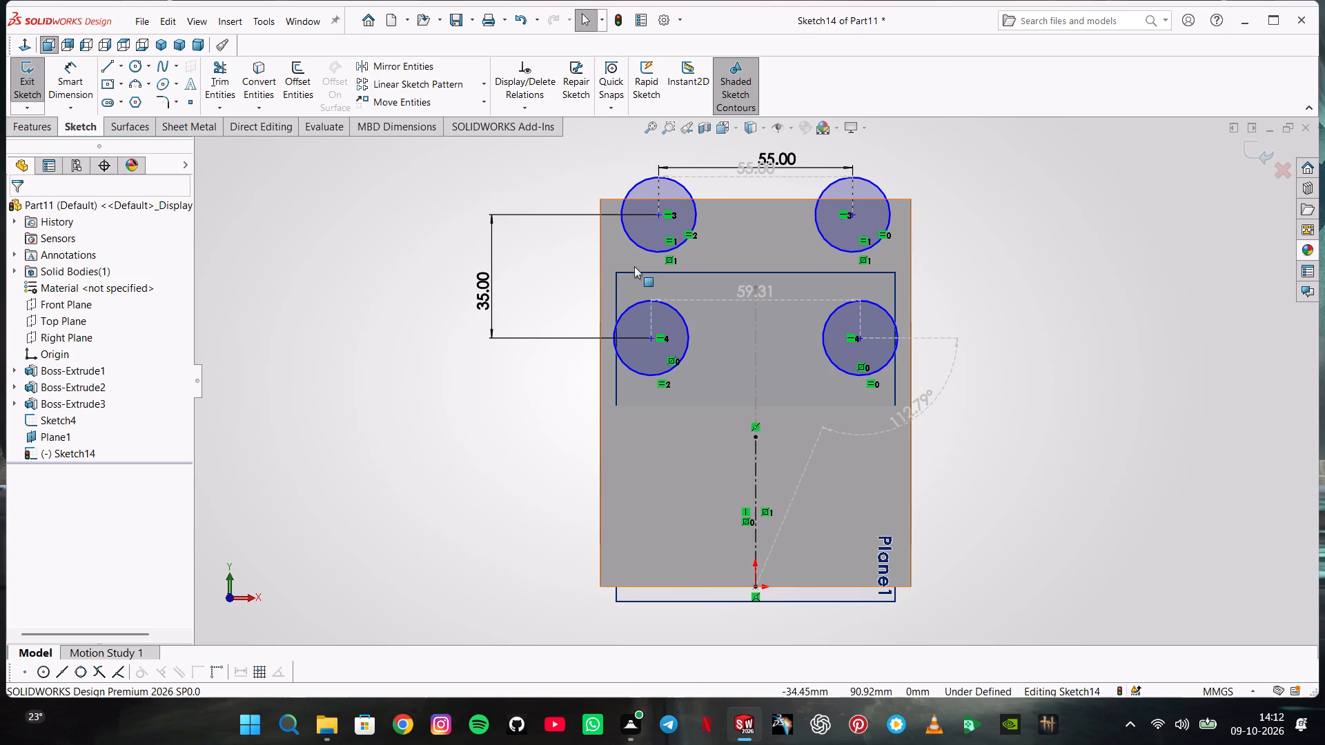
pyautogui.press('Escape')
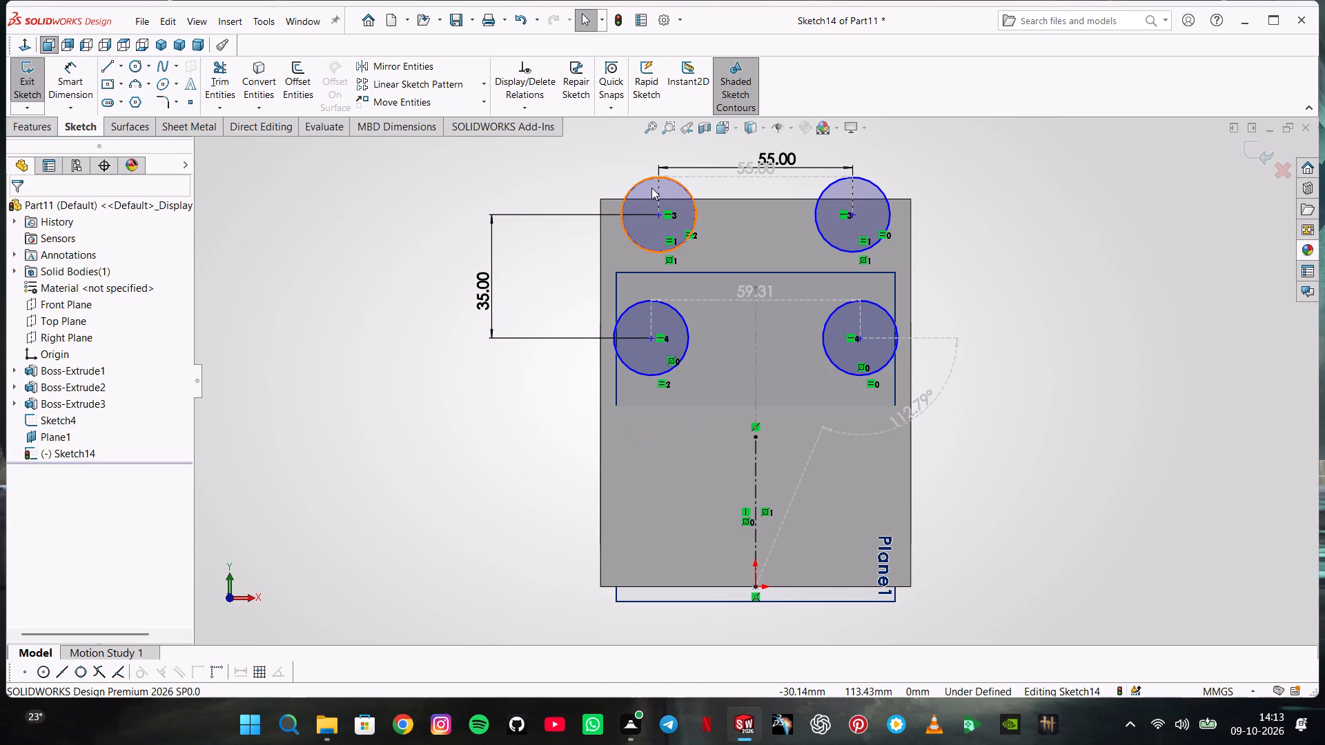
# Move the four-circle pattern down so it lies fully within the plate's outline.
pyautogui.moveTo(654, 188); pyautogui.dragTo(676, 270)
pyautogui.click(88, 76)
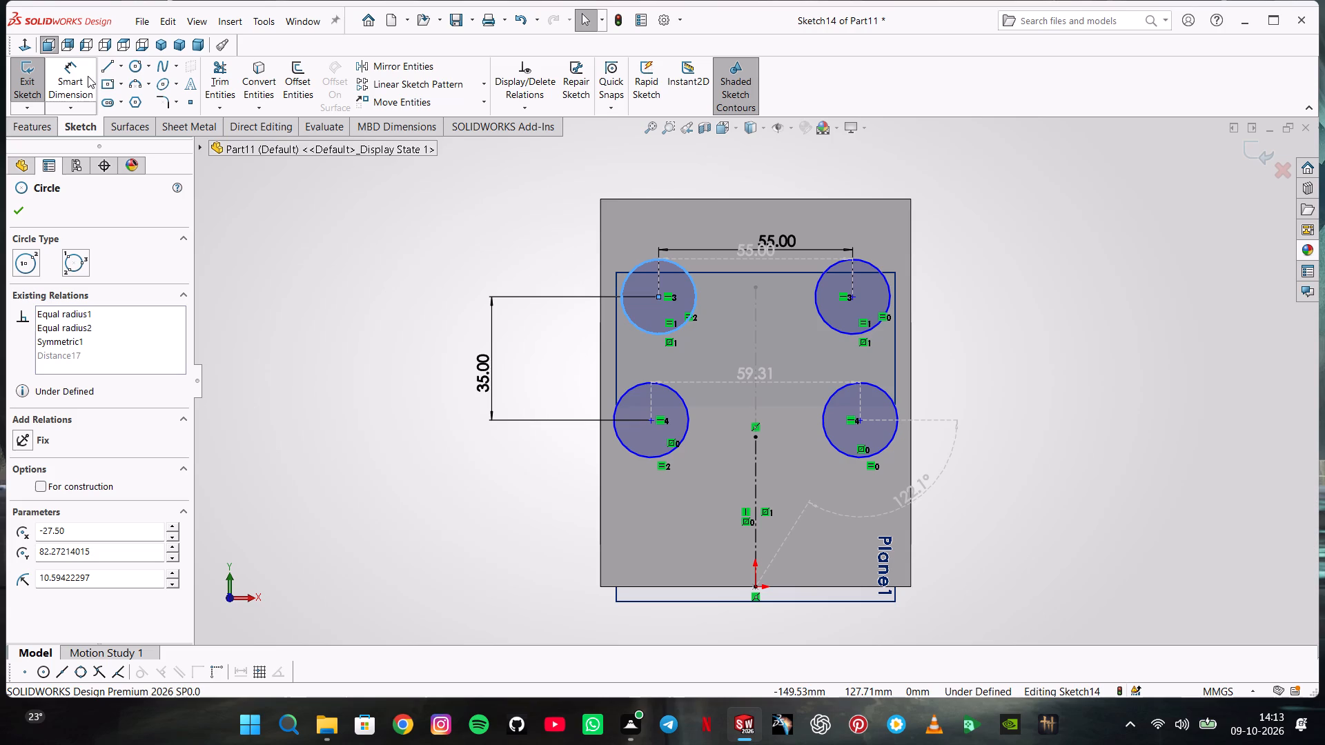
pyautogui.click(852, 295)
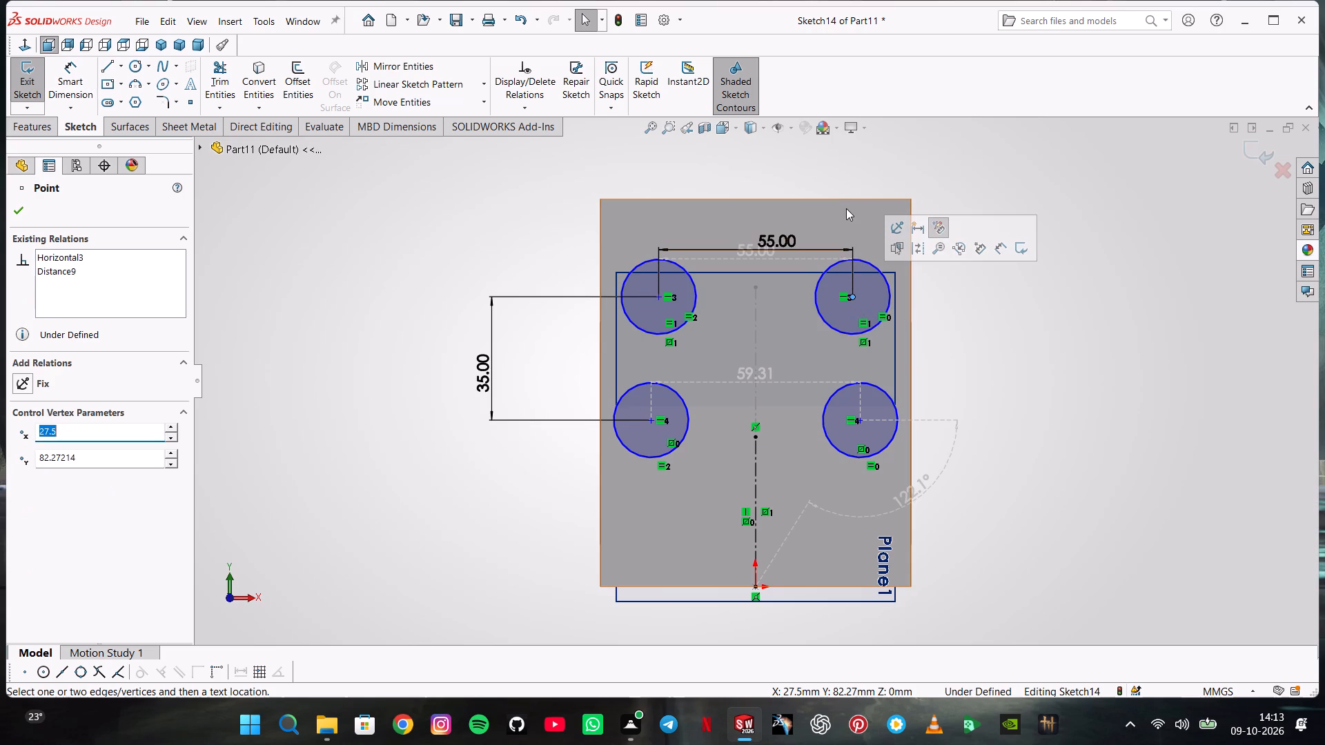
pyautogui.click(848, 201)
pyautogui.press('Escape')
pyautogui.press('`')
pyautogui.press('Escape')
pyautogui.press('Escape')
# Dimension the vertical distance from the plate's top edge to the upper right circle's centre as 15 mm.
pyautogui.click(84, 80)
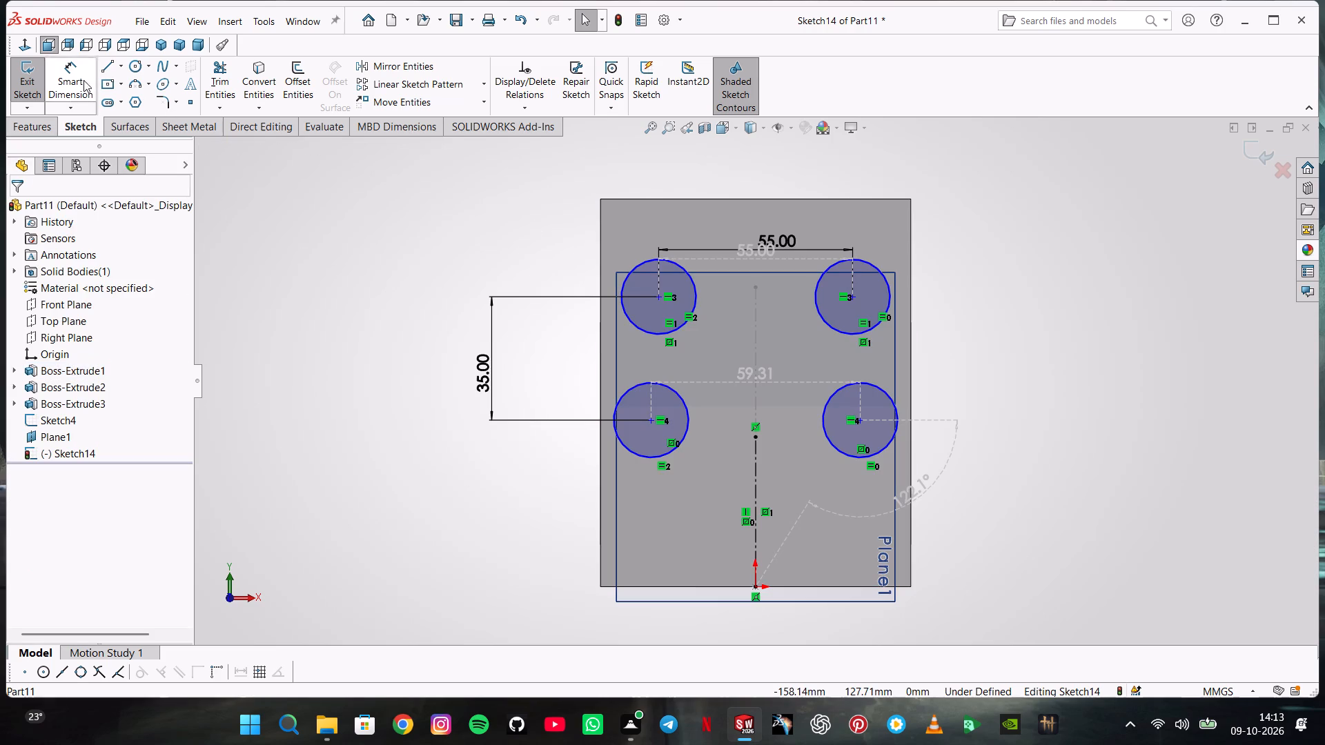
pyautogui.click(870, 197)
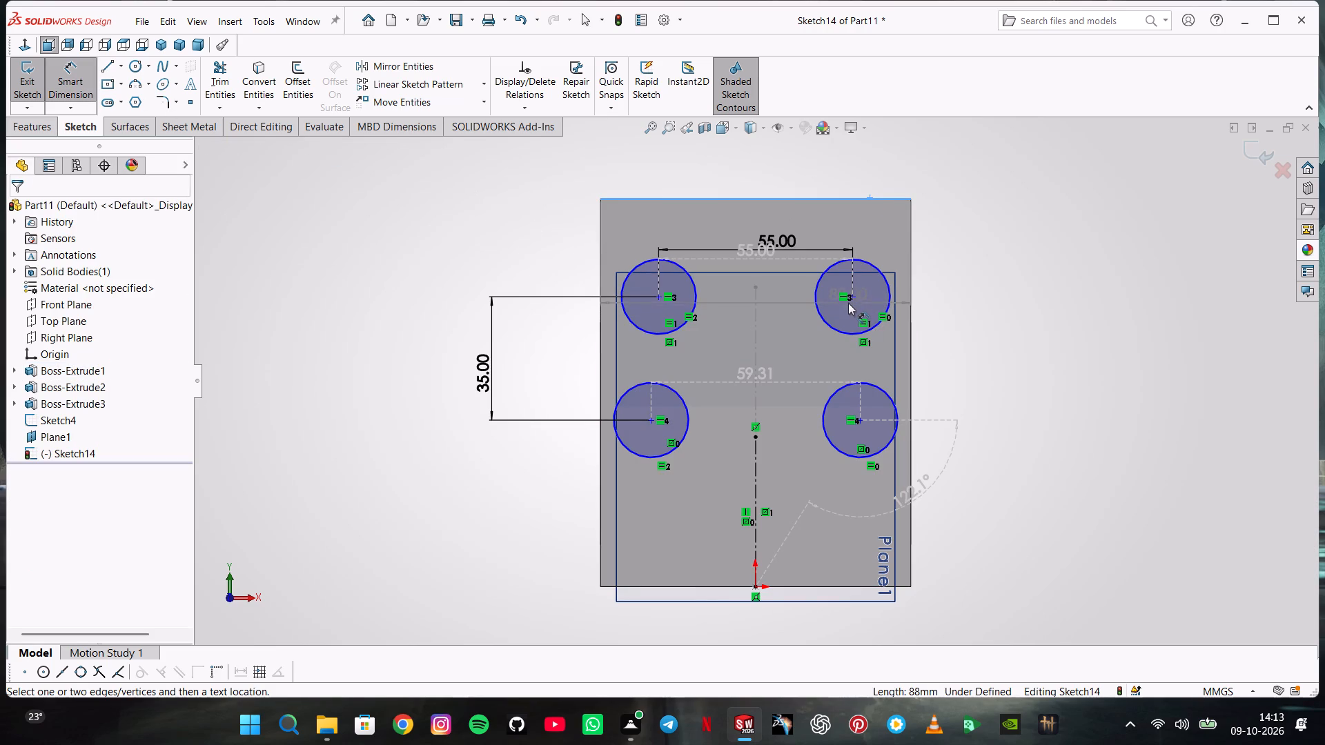
pyautogui.click(852, 298)
pyautogui.click(957, 252)
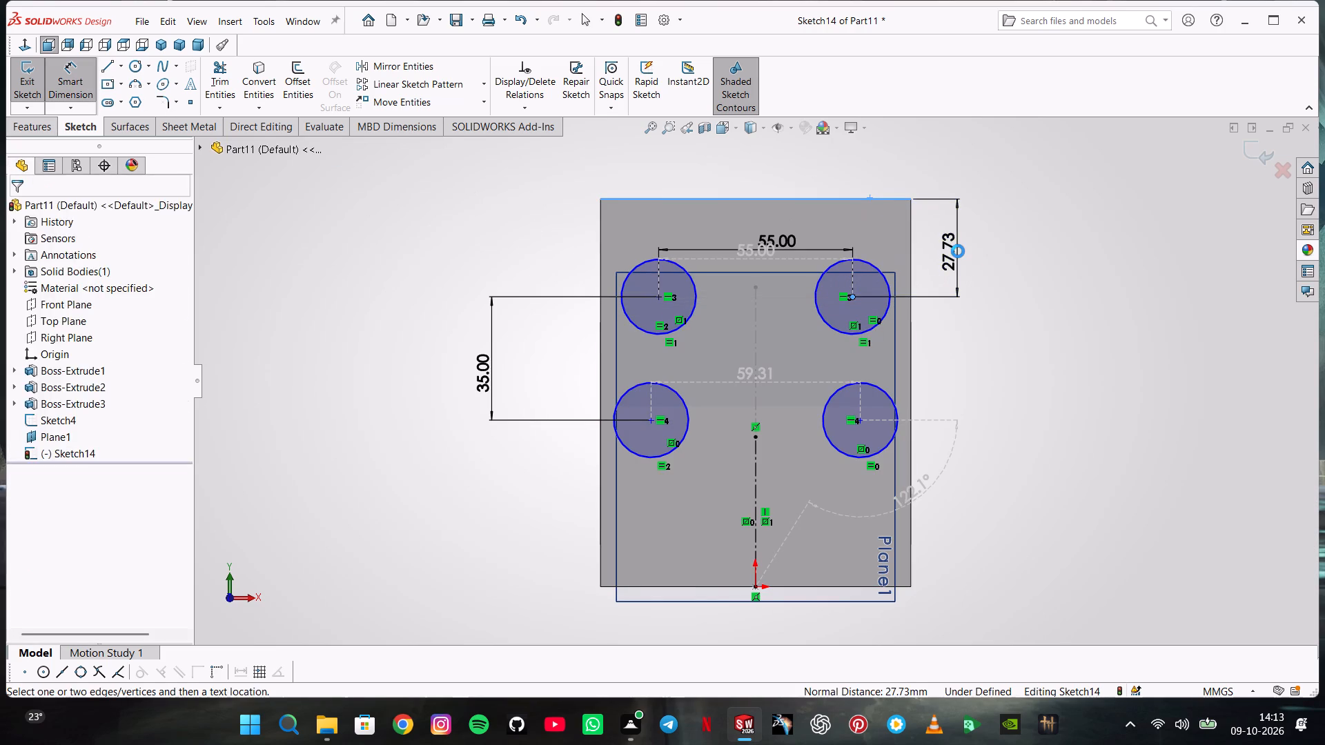
pyautogui.write('01')
pyautogui.press('BackSpace')
pyautogui.press('BackSpace')
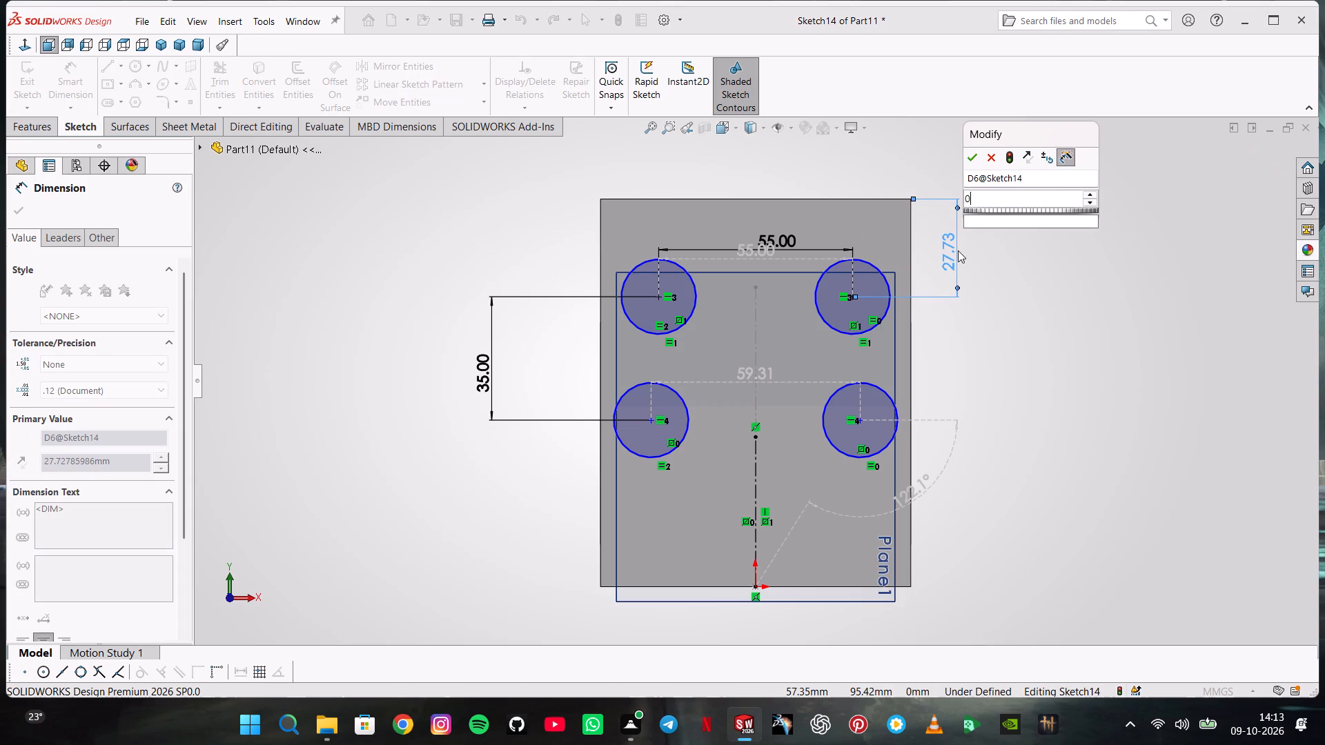
pyautogui.write('15')
pyautogui.press('Return')
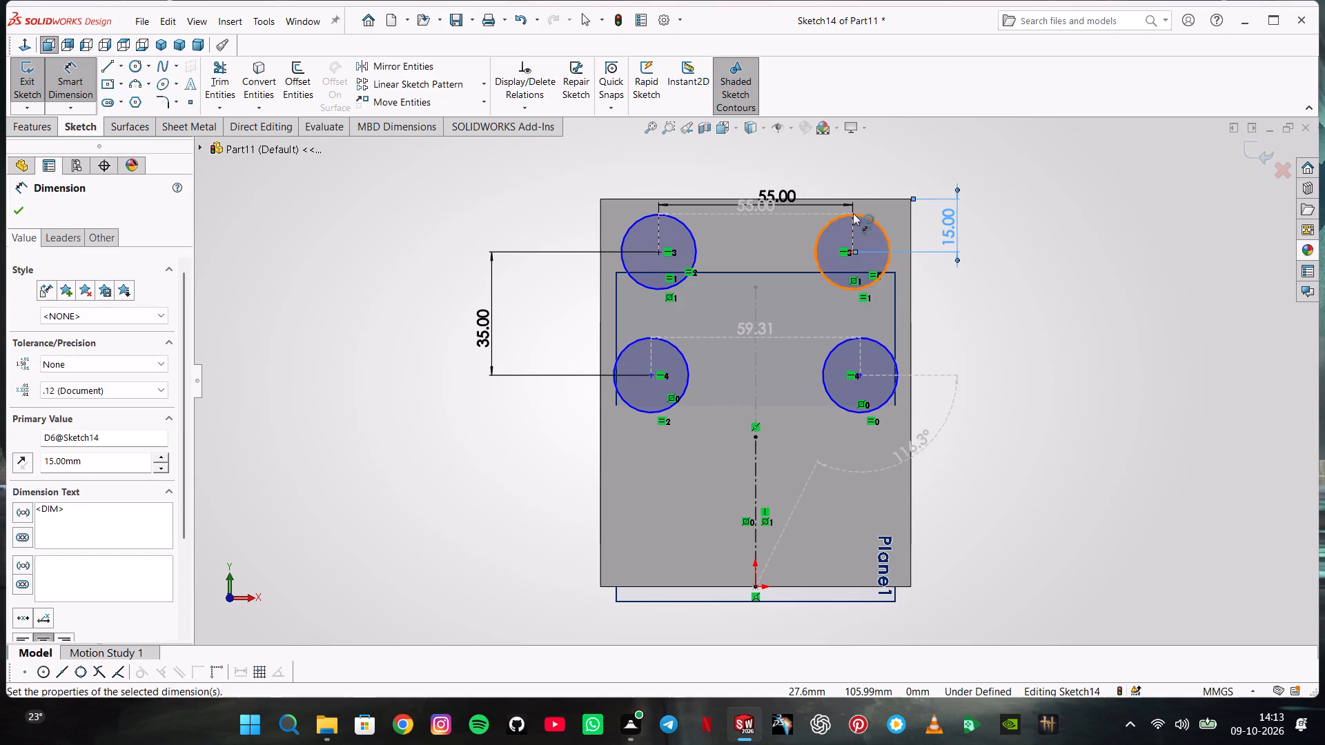
# Dimension the upper left circle's diameter as 10 mm.
pyautogui.click(640, 221)
pyautogui.click(544, 195)
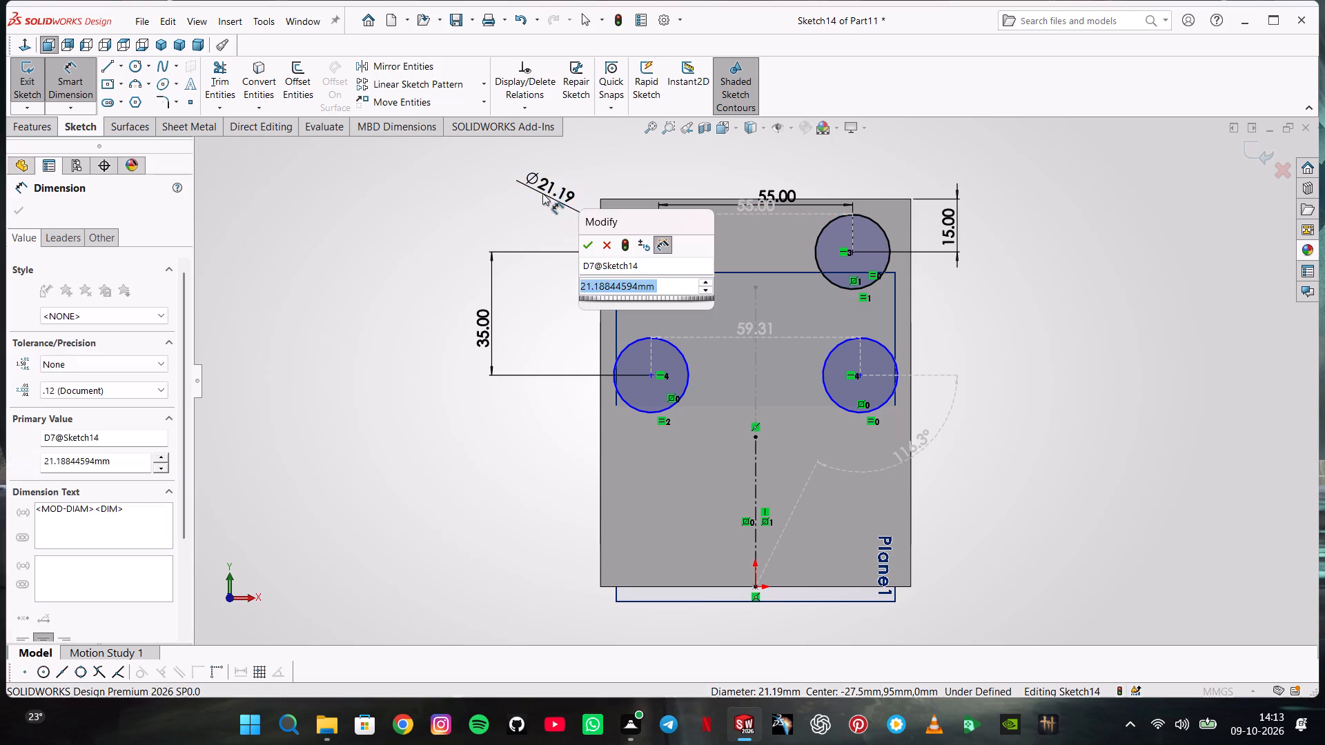
pyautogui.write('10')
pyautogui.press('Return')
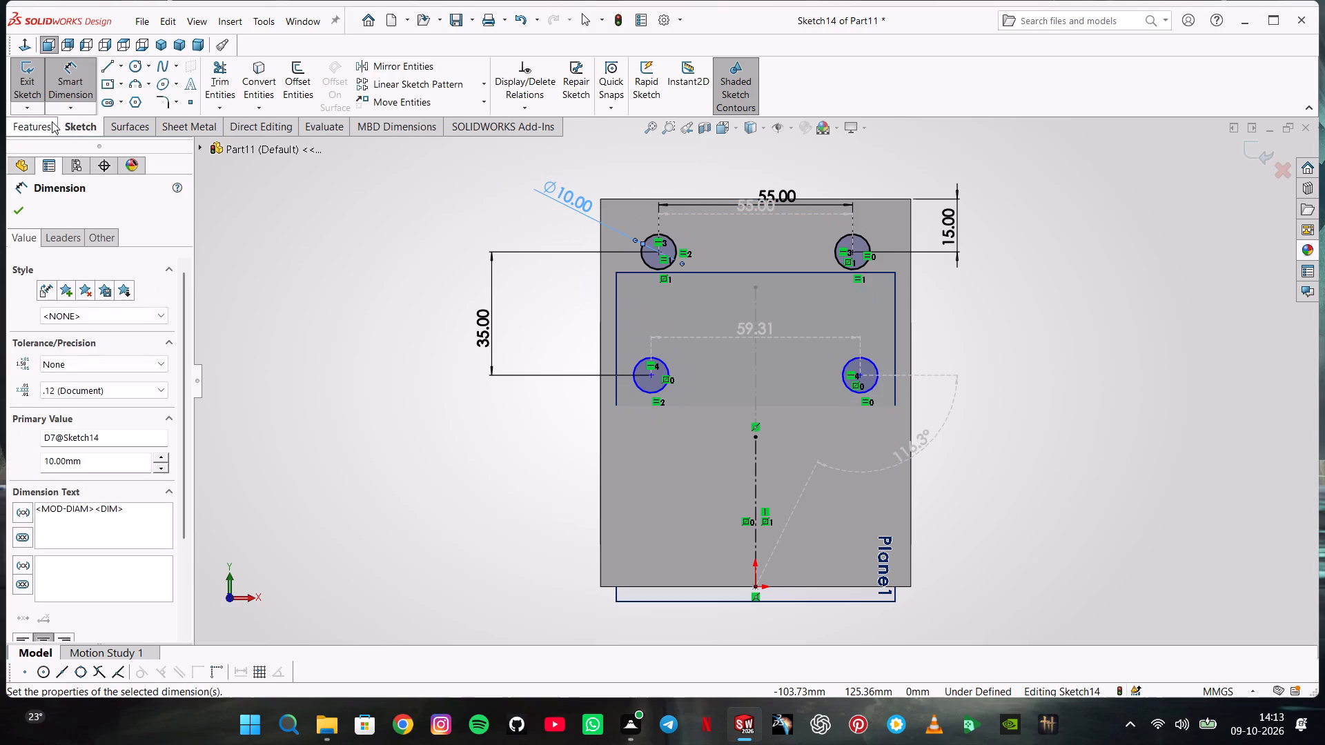
# Extrude-cut the four circles with the Up To Surface end condition, ending at the large face below the plate's step.
pyautogui.click(46, 120)
pyautogui.click(284, 66)
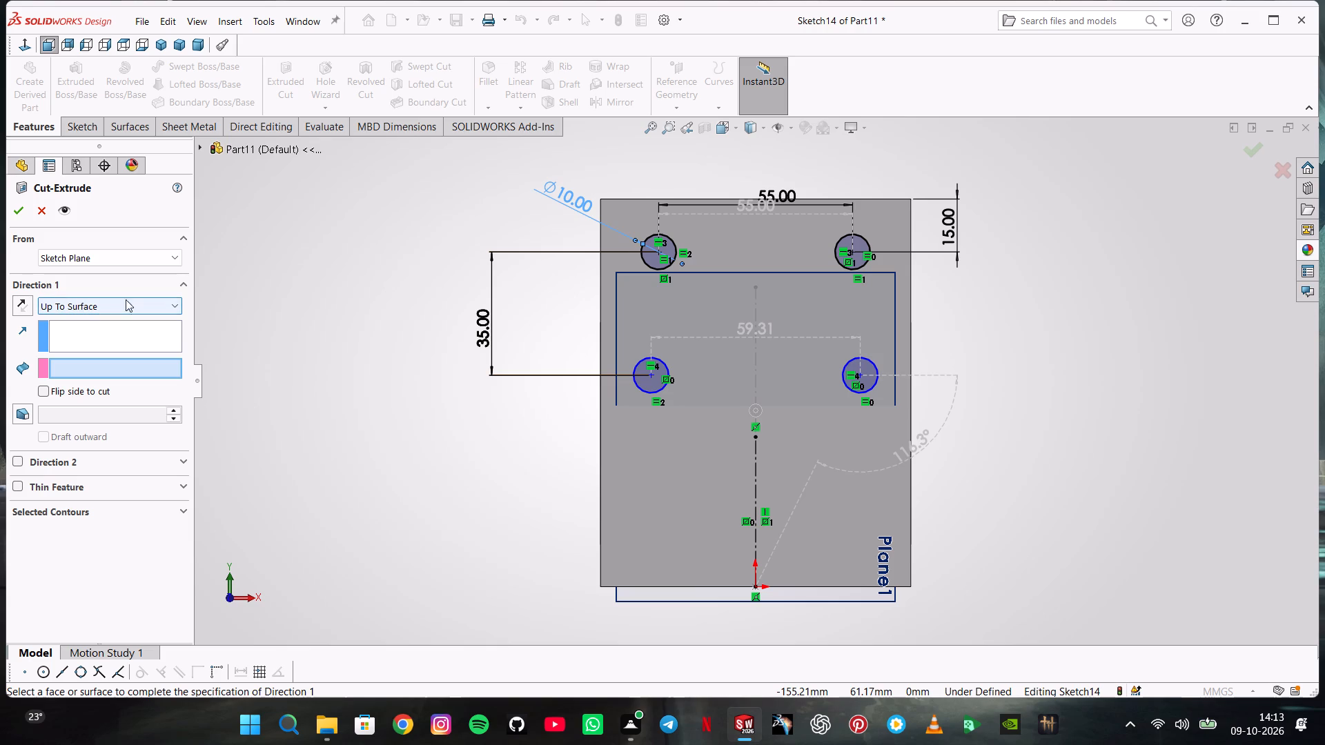
pyautogui.moveTo(553, 292); pyautogui.dragTo(353, 408, button='middle')
pyautogui.click(703, 394)
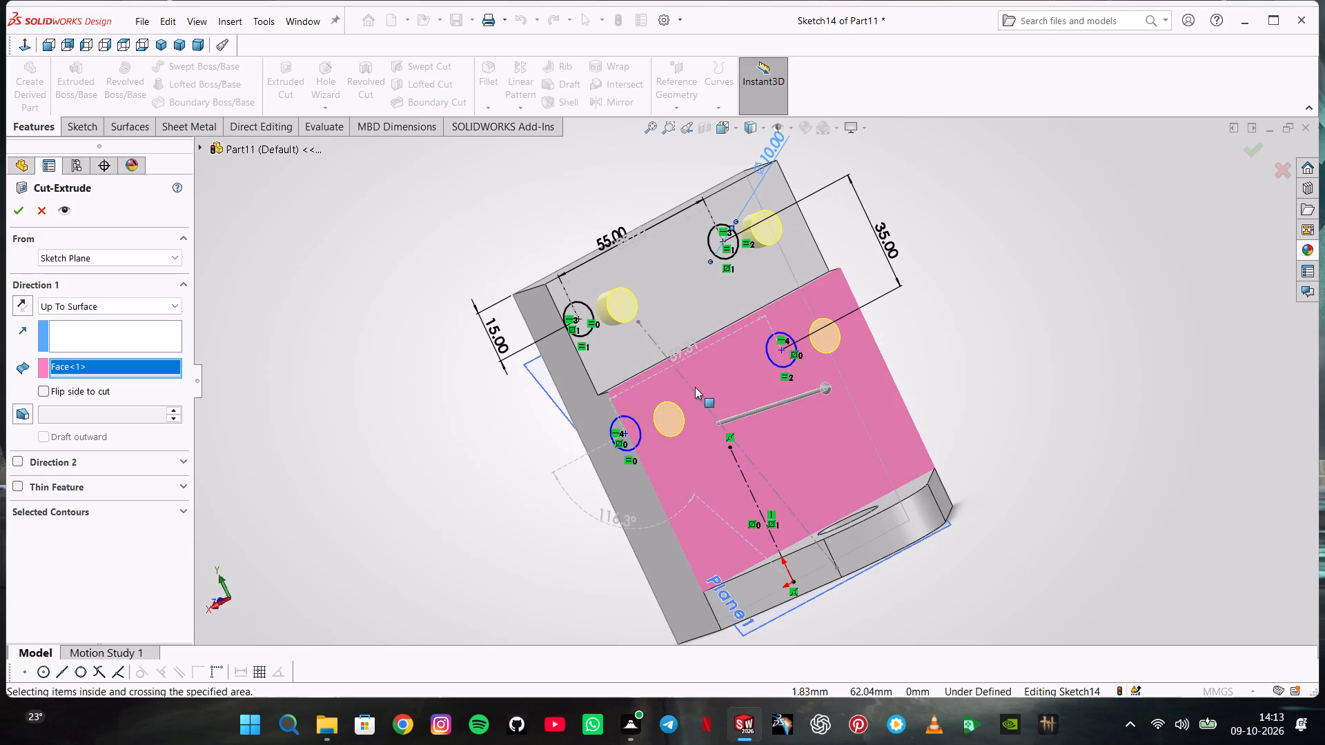
pyautogui.click(28, 207)
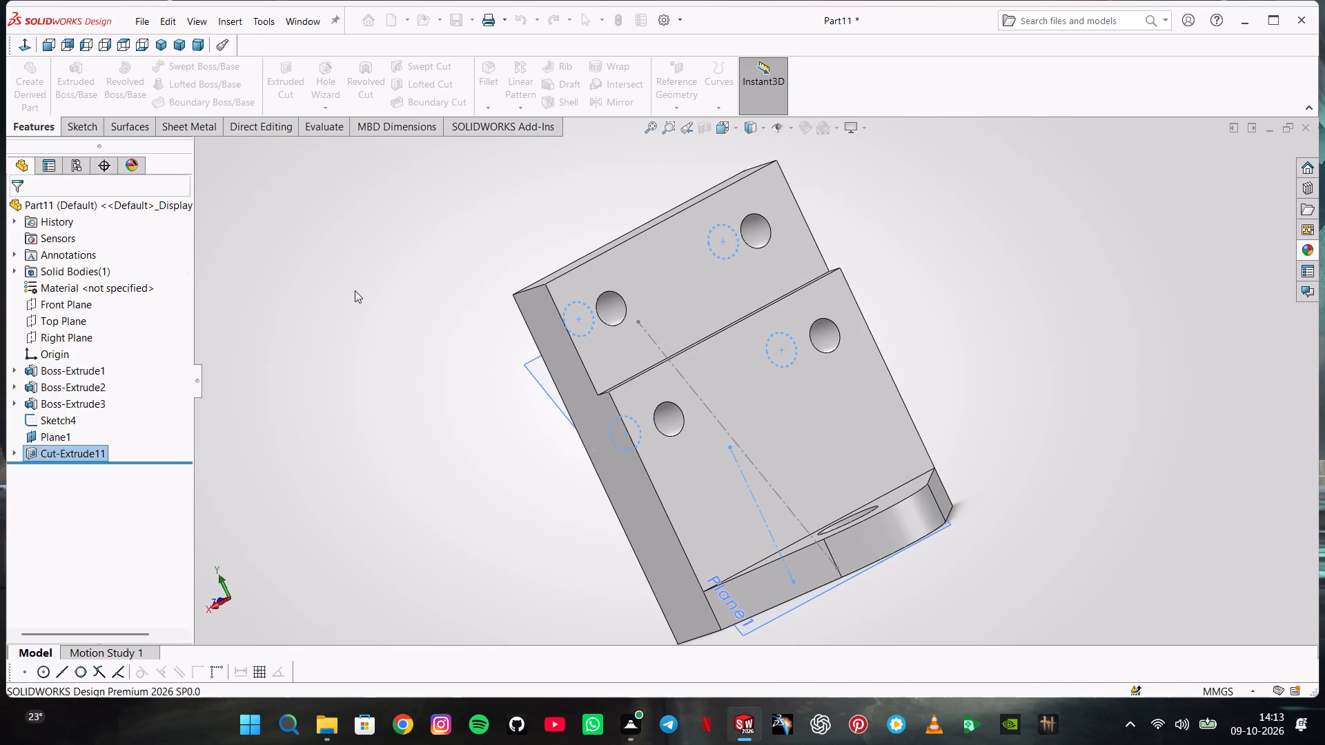
# Inspect the four cut holes from the opposite side of the plate, along with the Sketch4 centreline.
pyautogui.click(355, 292)
pyautogui.moveTo(374, 355); pyautogui.dragTo(527, 288, button='middle')
pyautogui.scroll(1, 525, 293)
pyautogui.moveTo(855, 341); pyautogui.dragTo(866, 224, button='middle')
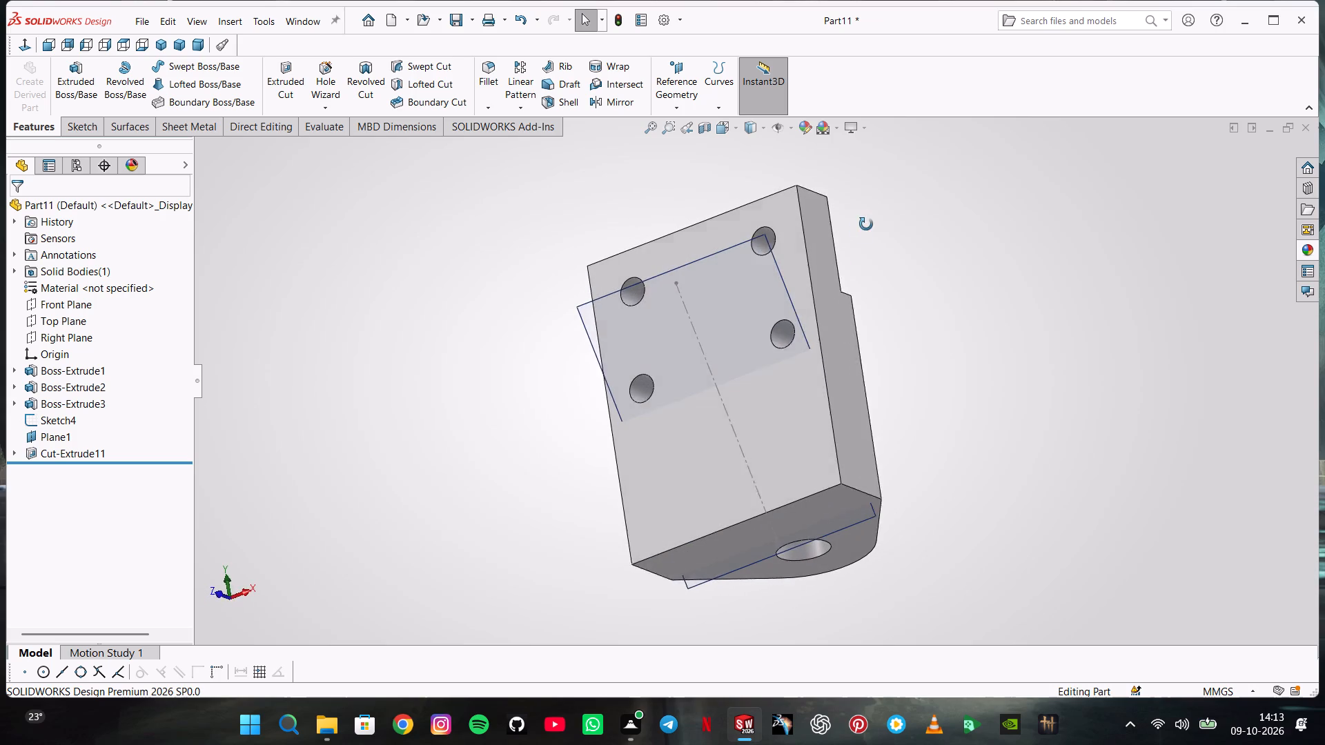
pyautogui.moveTo(866, 224); pyautogui.dragTo(872, 216, button='middle')
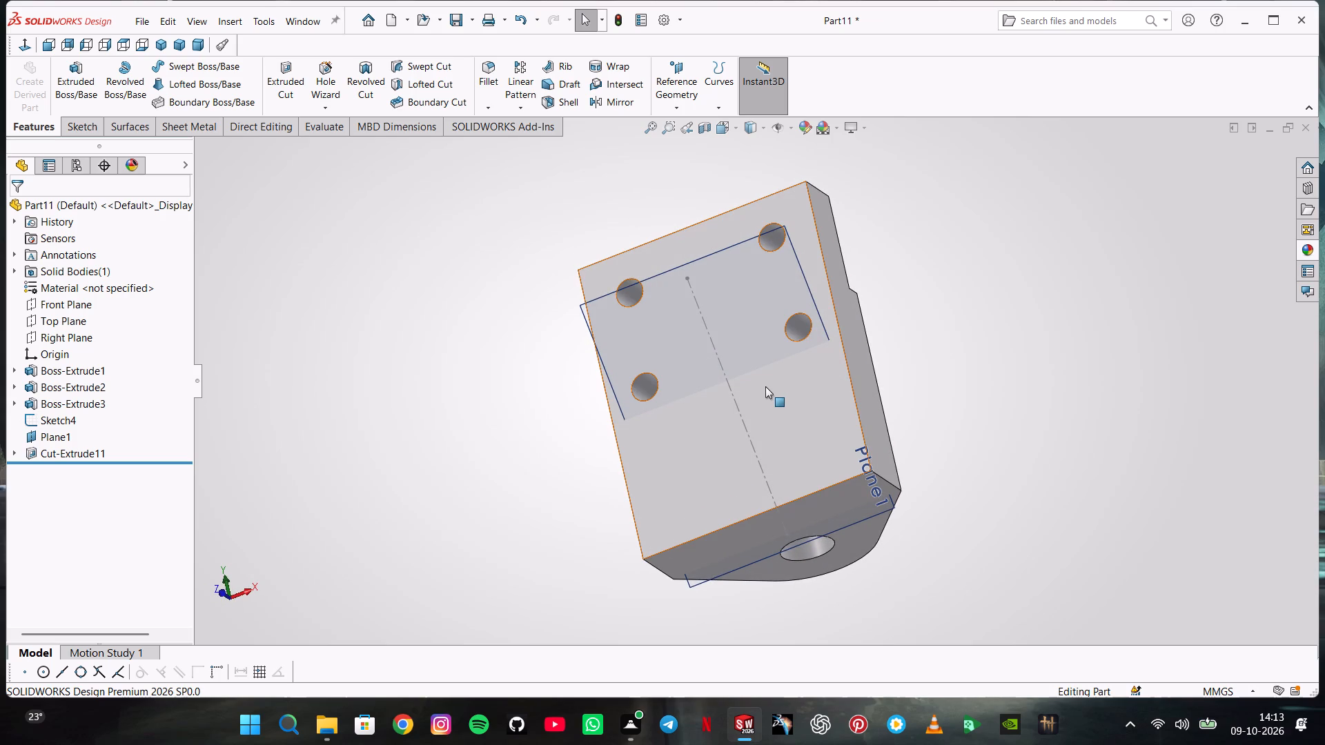
pyautogui.scroll(1, 765, 386)
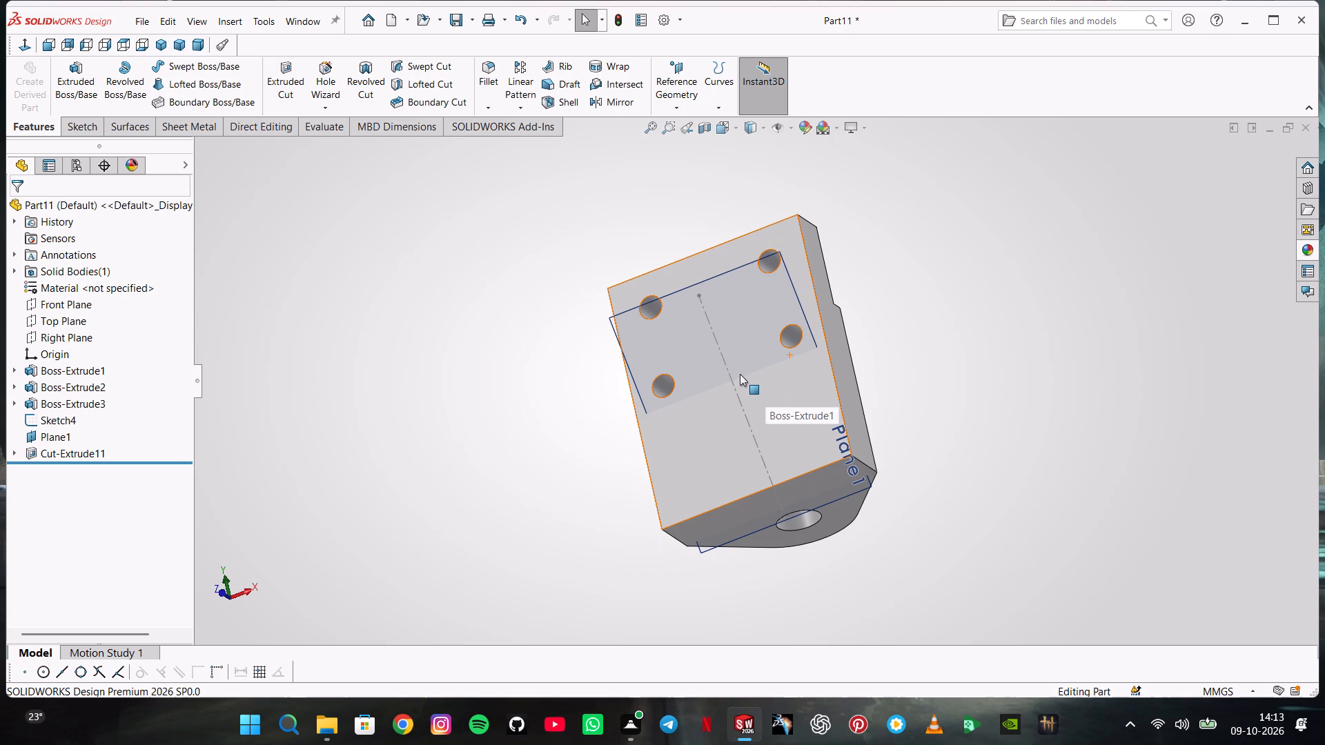
pyautogui.click(81, 421)
pyautogui.click(68, 421)
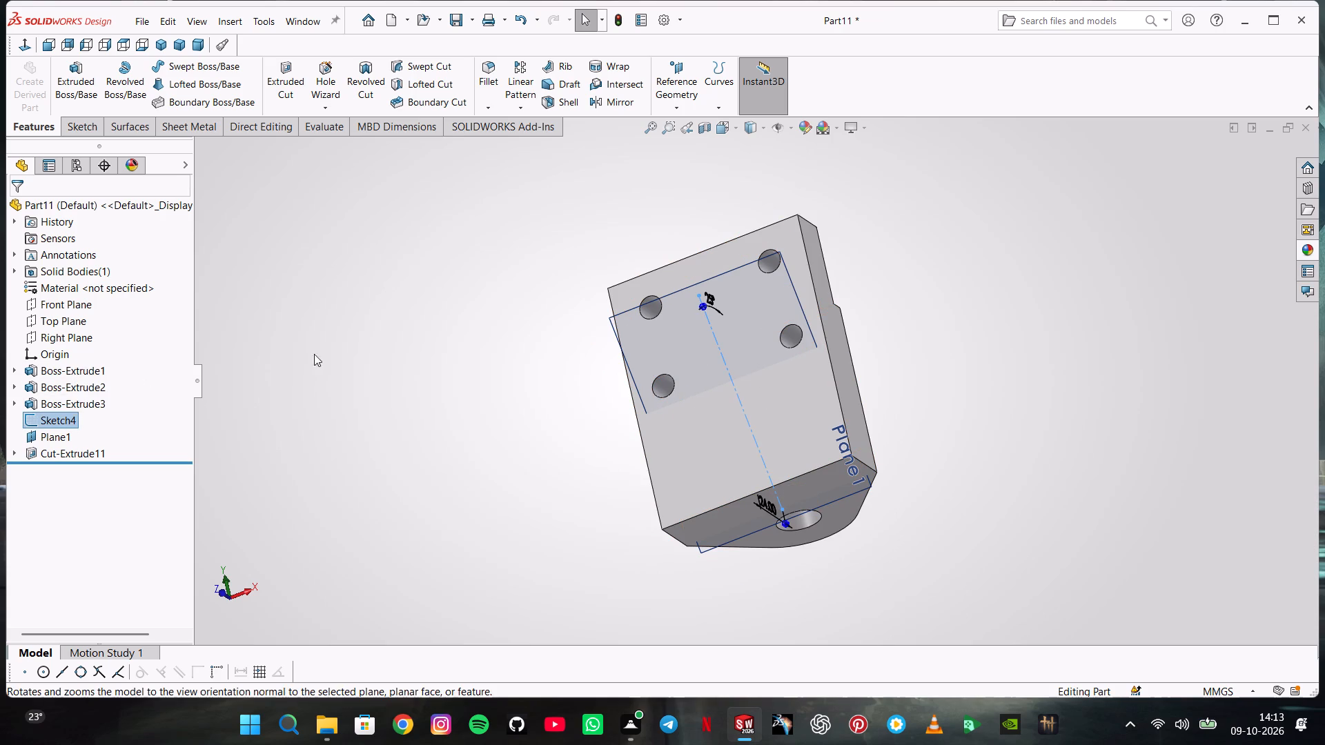
pyautogui.click(355, 344)
# Start a 3D sketch and draw a circle centred on the origin with a radius of about 20.5 mm.
pyautogui.click(82, 133)
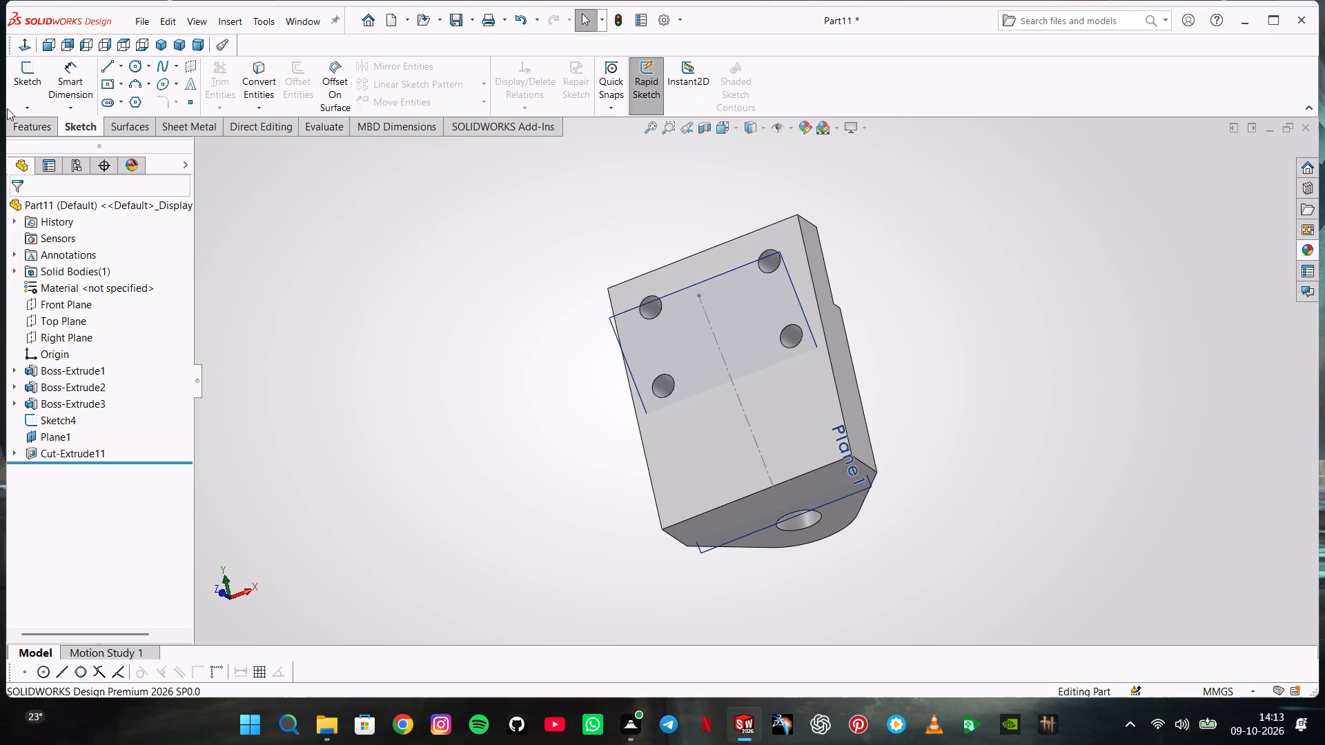
pyautogui.click(17, 107)
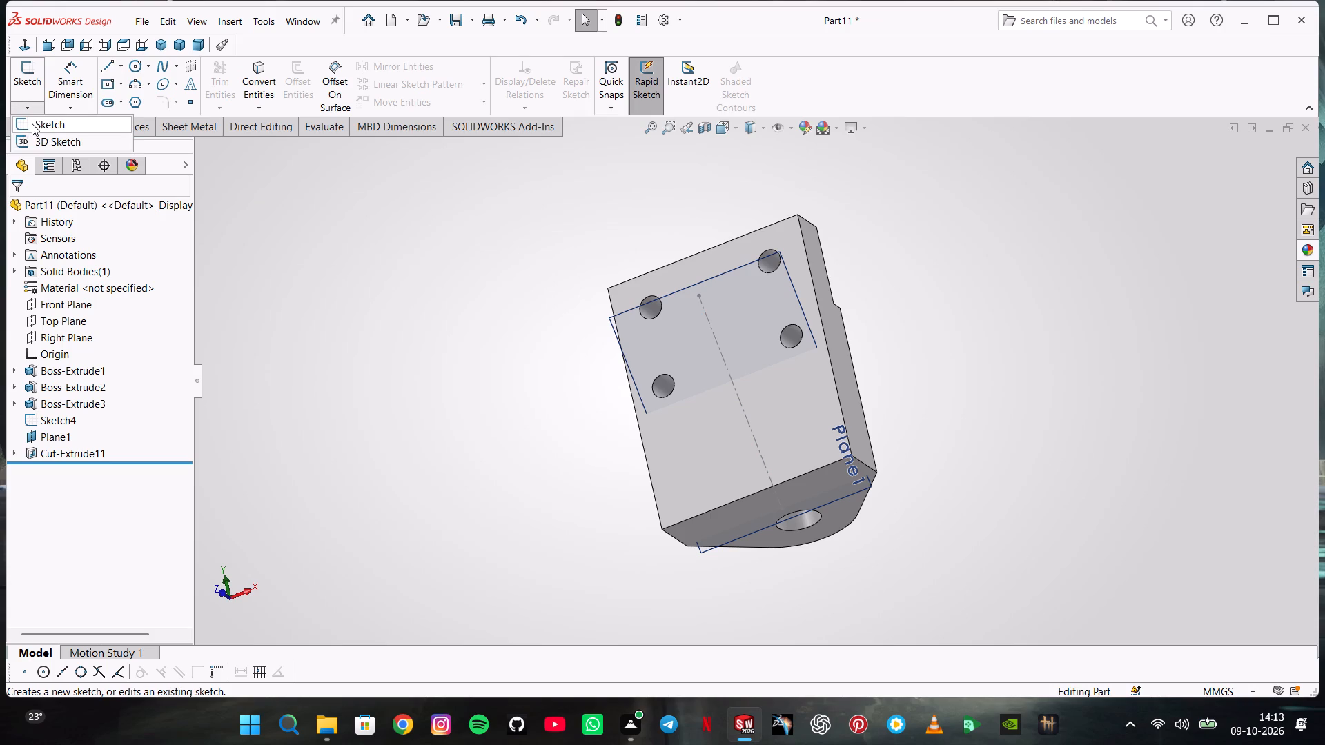
pyautogui.click(41, 140)
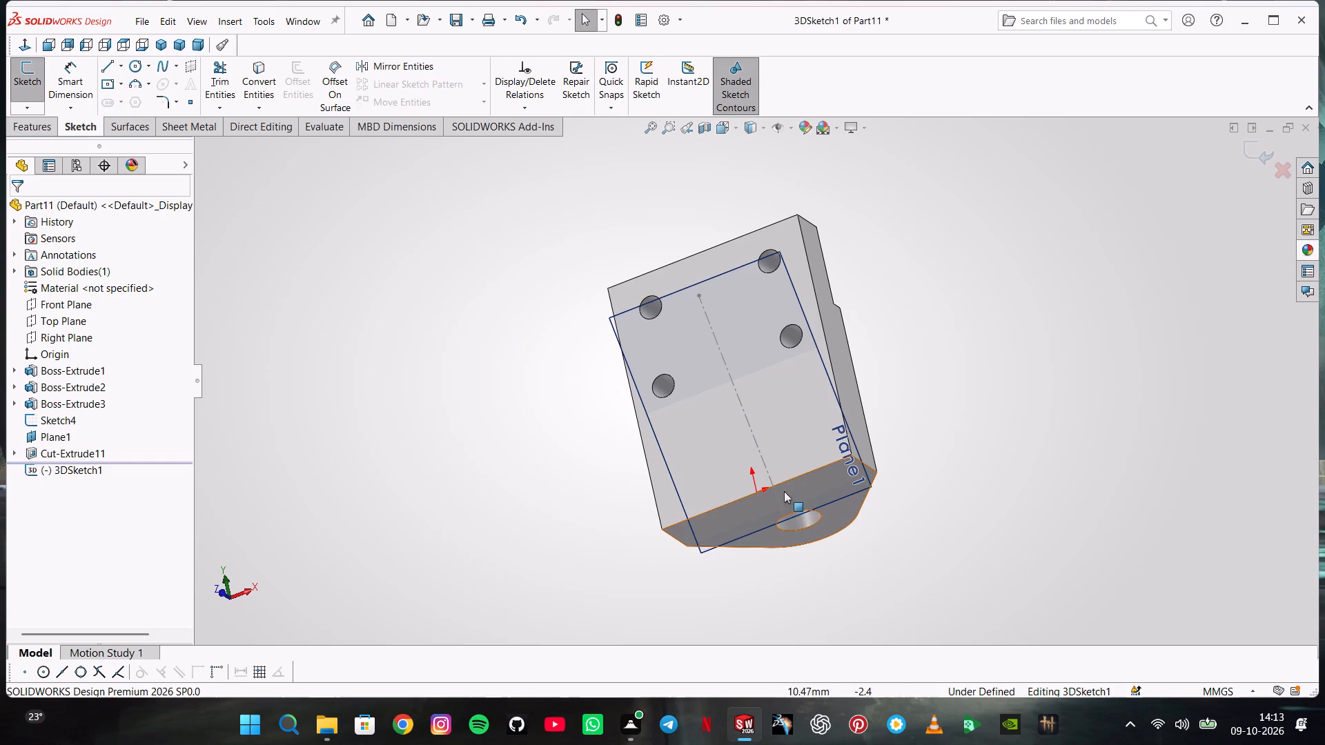
pyautogui.moveTo(765, 508); pyautogui.dragTo(793, 477, button='middle')
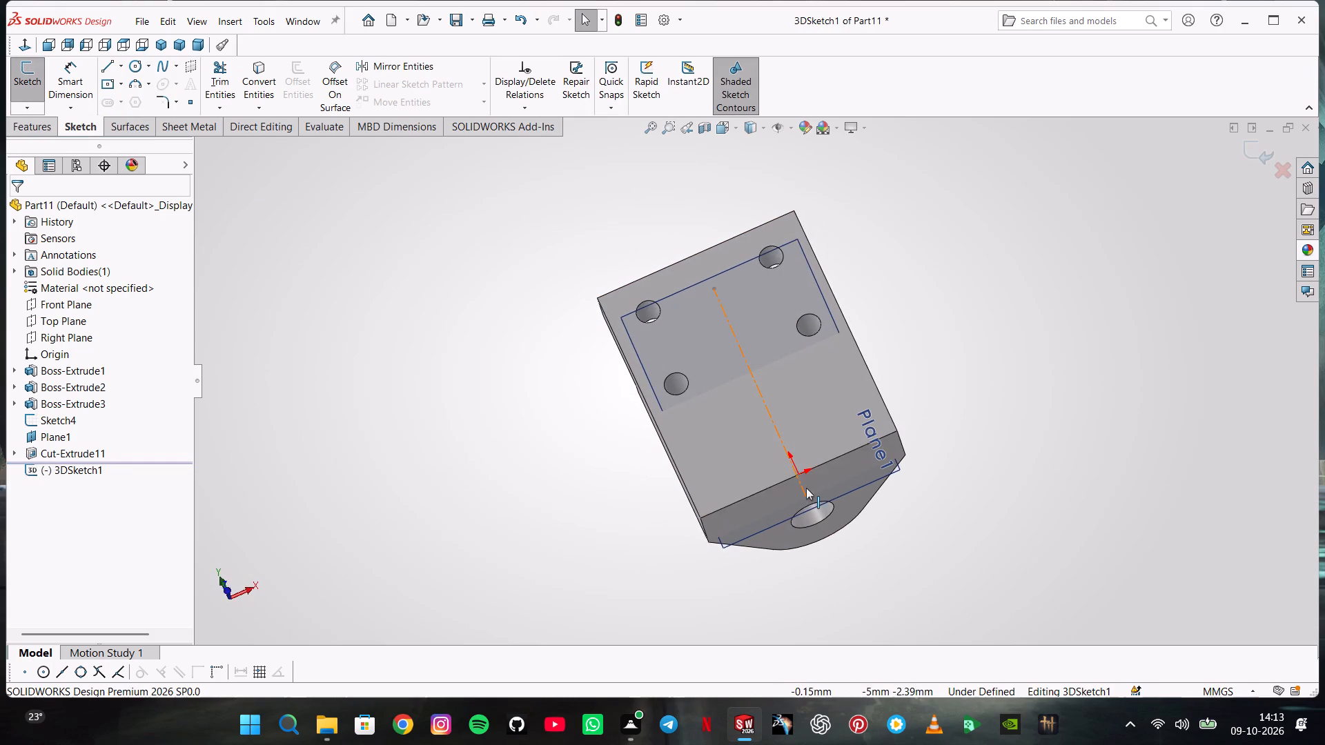
pyautogui.click(161, 91)
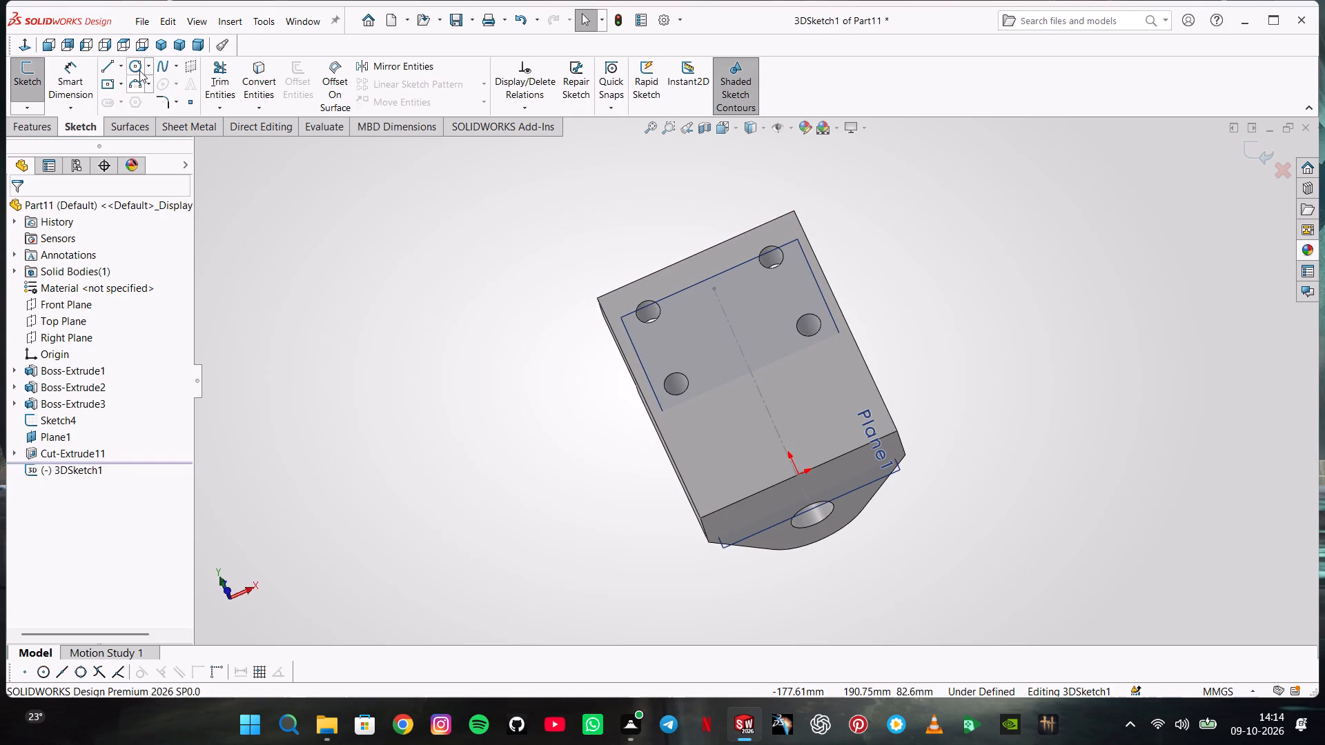
pyautogui.click(139, 68)
pyautogui.moveTo(732, 493); pyautogui.dragTo(691, 328, button='middle')
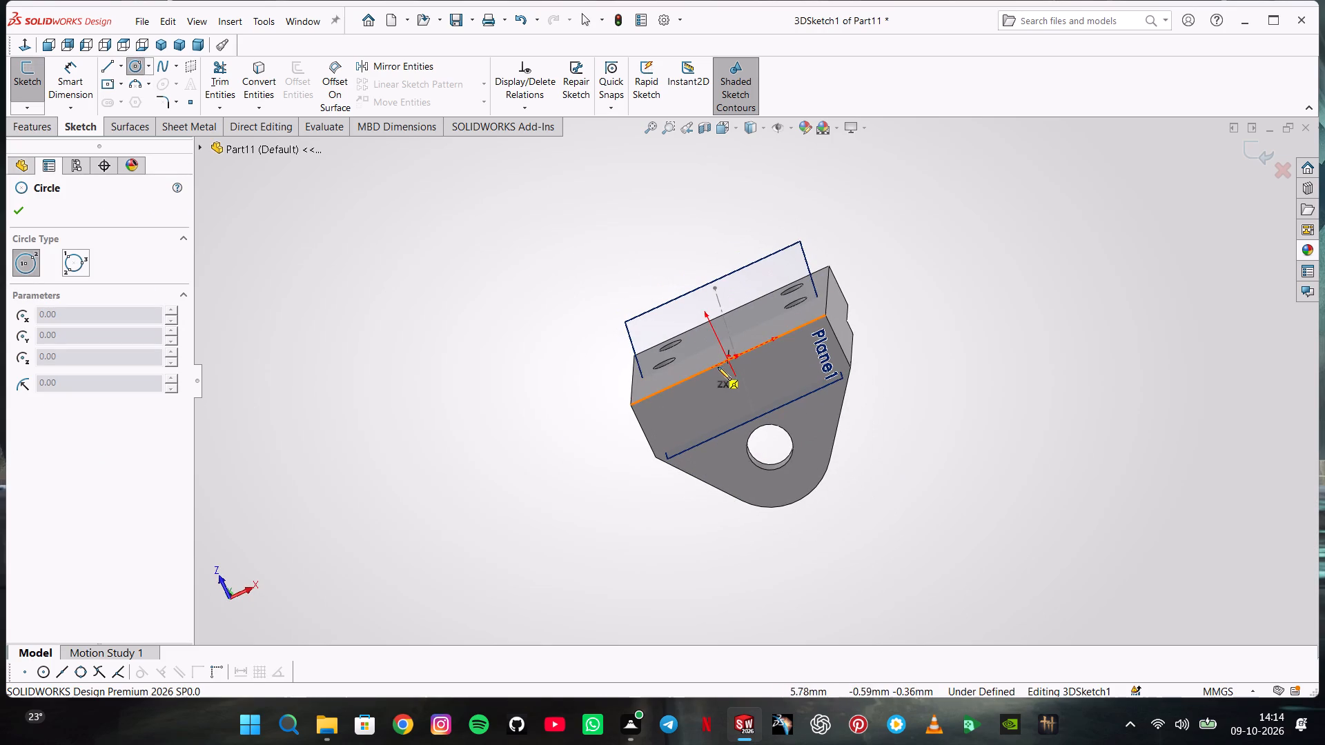
pyautogui.click(729, 361)
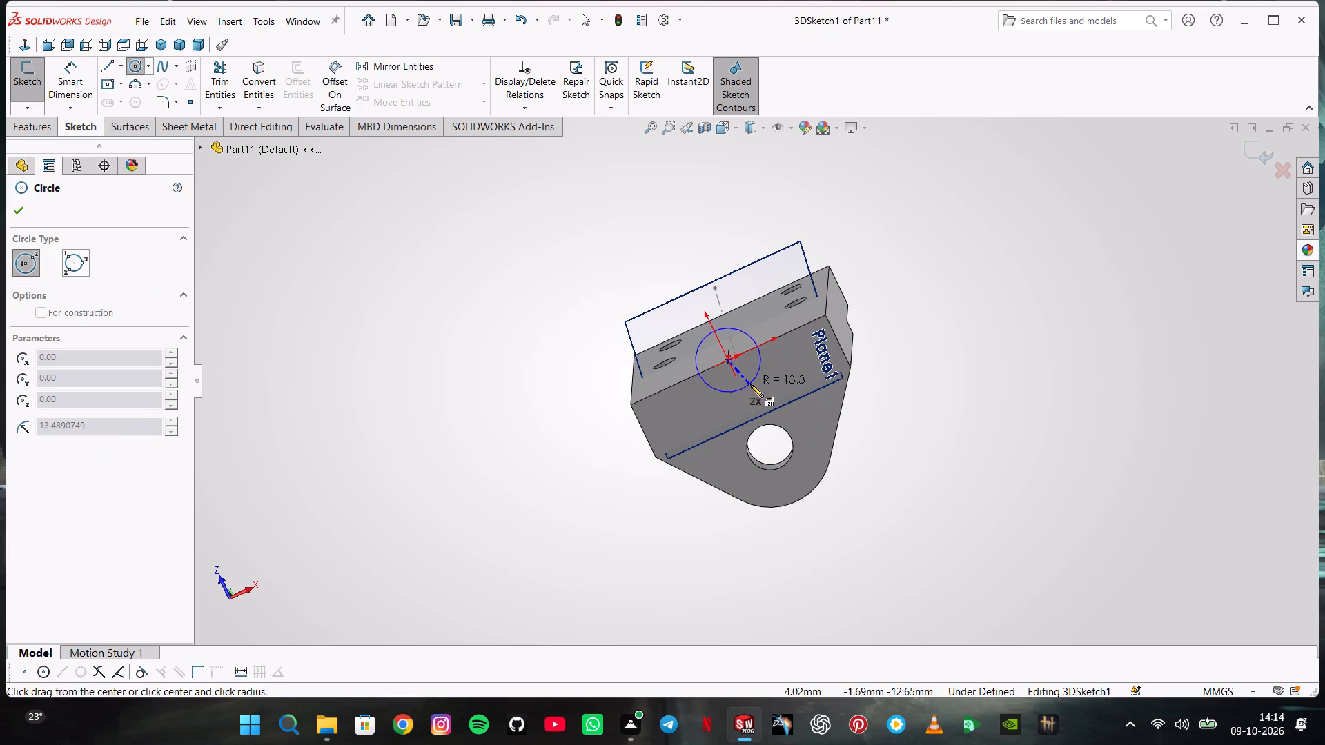
pyautogui.click(758, 399)
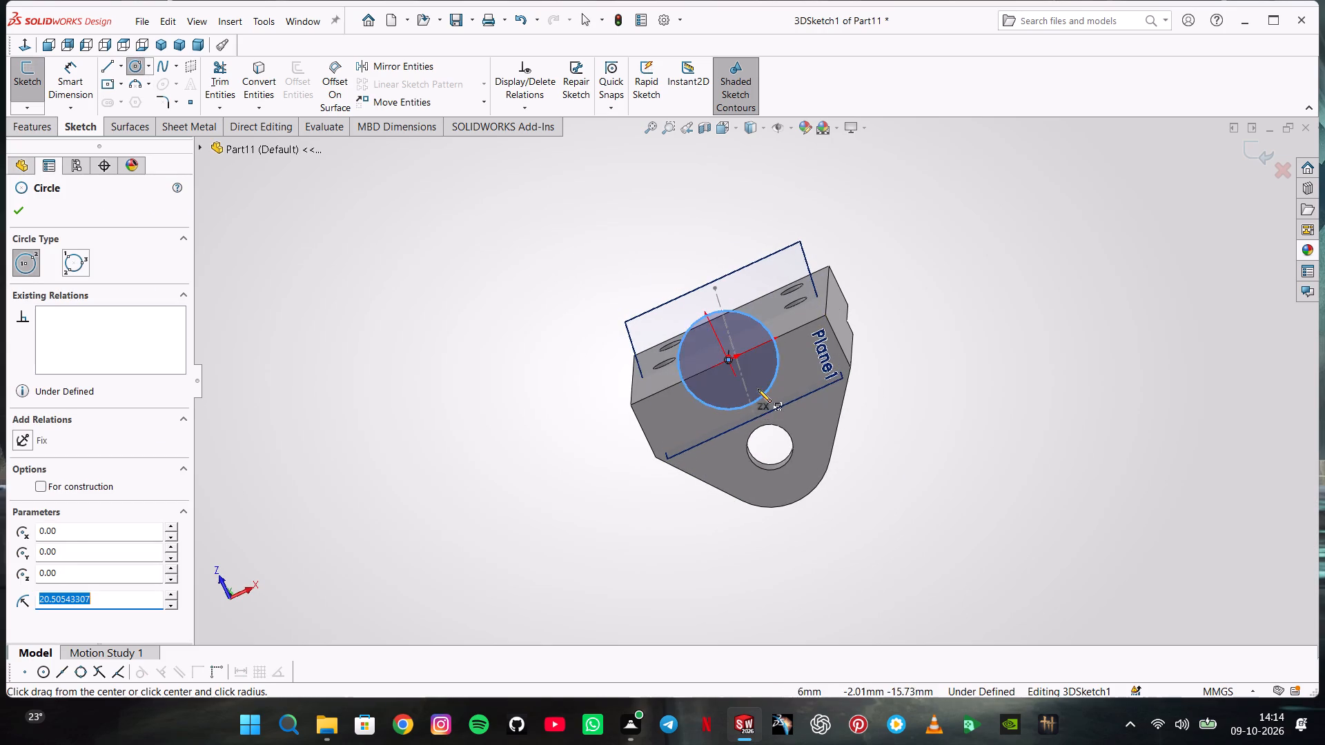
# Dimension the circle's diameter as 24*2 (48 mm) and close the 3D sketch.
pyautogui.moveTo(758, 388); pyautogui.dragTo(827, 357, button='middle')
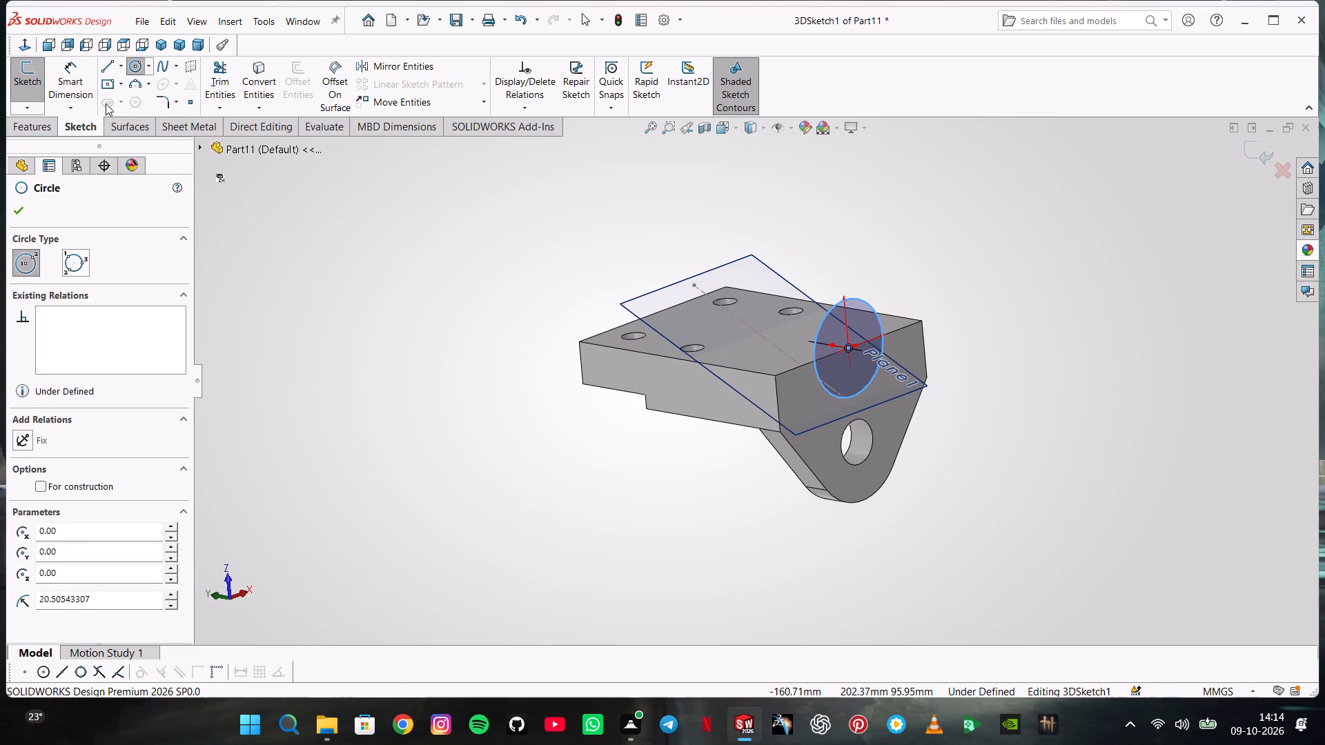
pyautogui.click(73, 82)
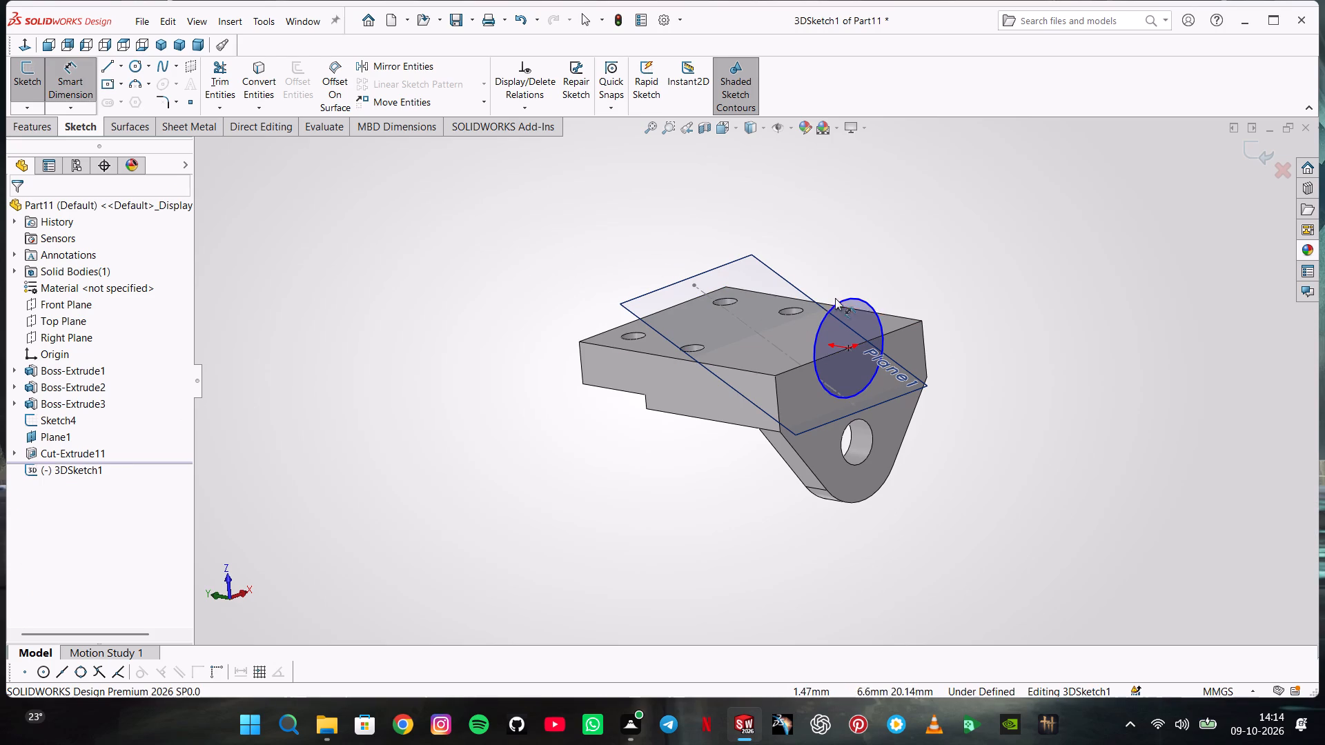
pyautogui.click(853, 296)
pyautogui.click(898, 263)
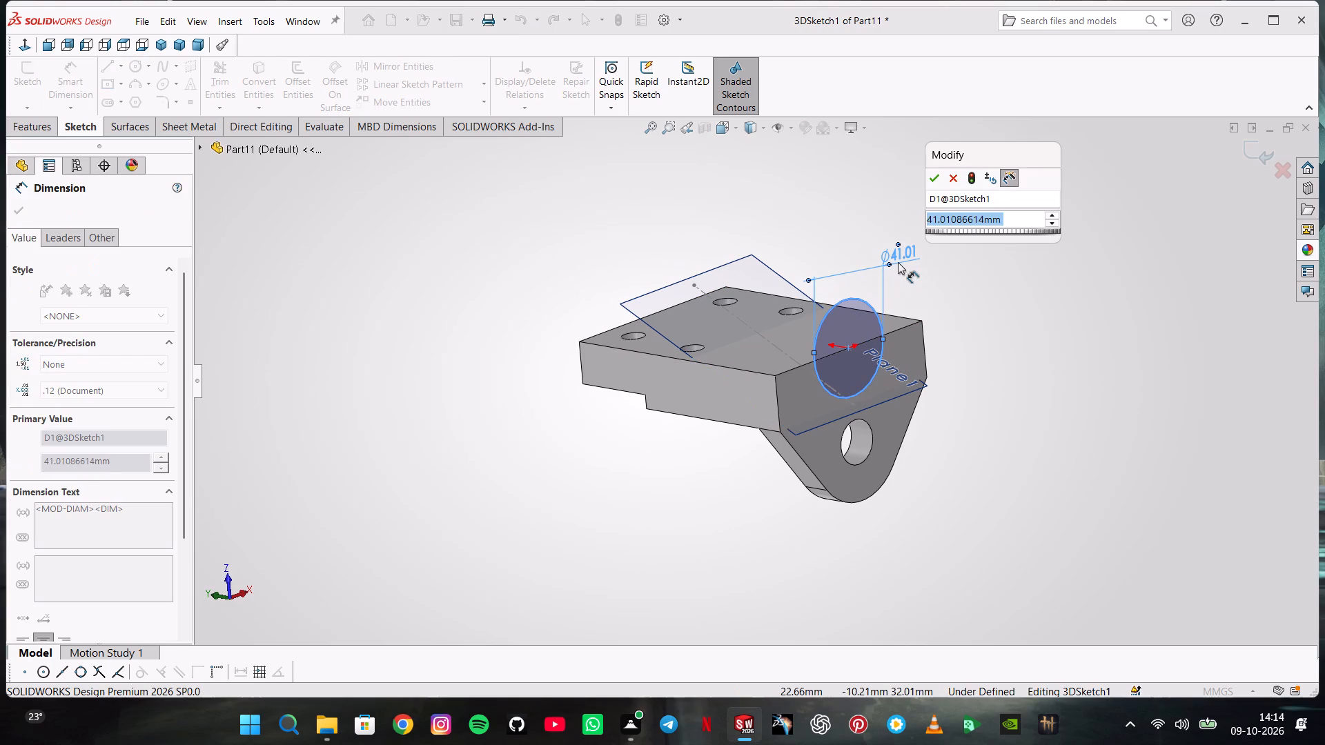
pyautogui.write('24*2')
pyautogui.press('Return')
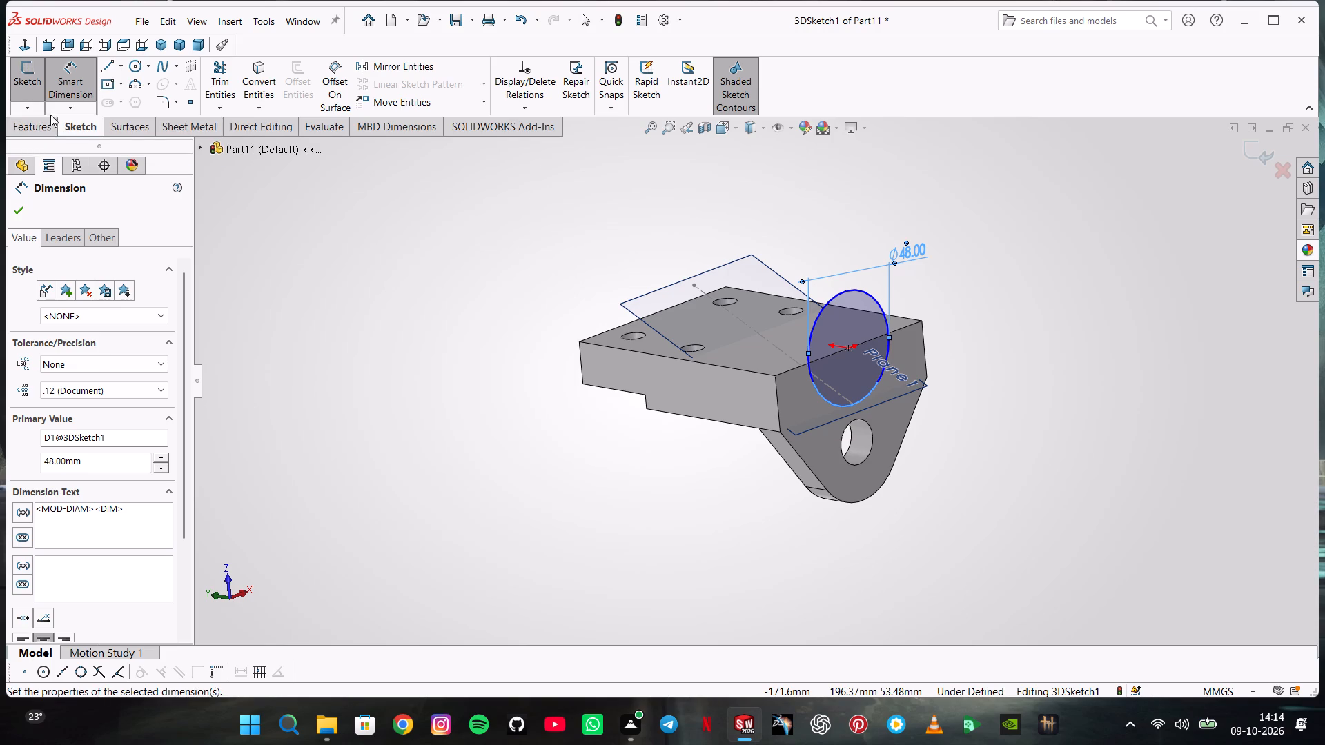
pyautogui.click(63, 90)
pyautogui.click(743, 261)
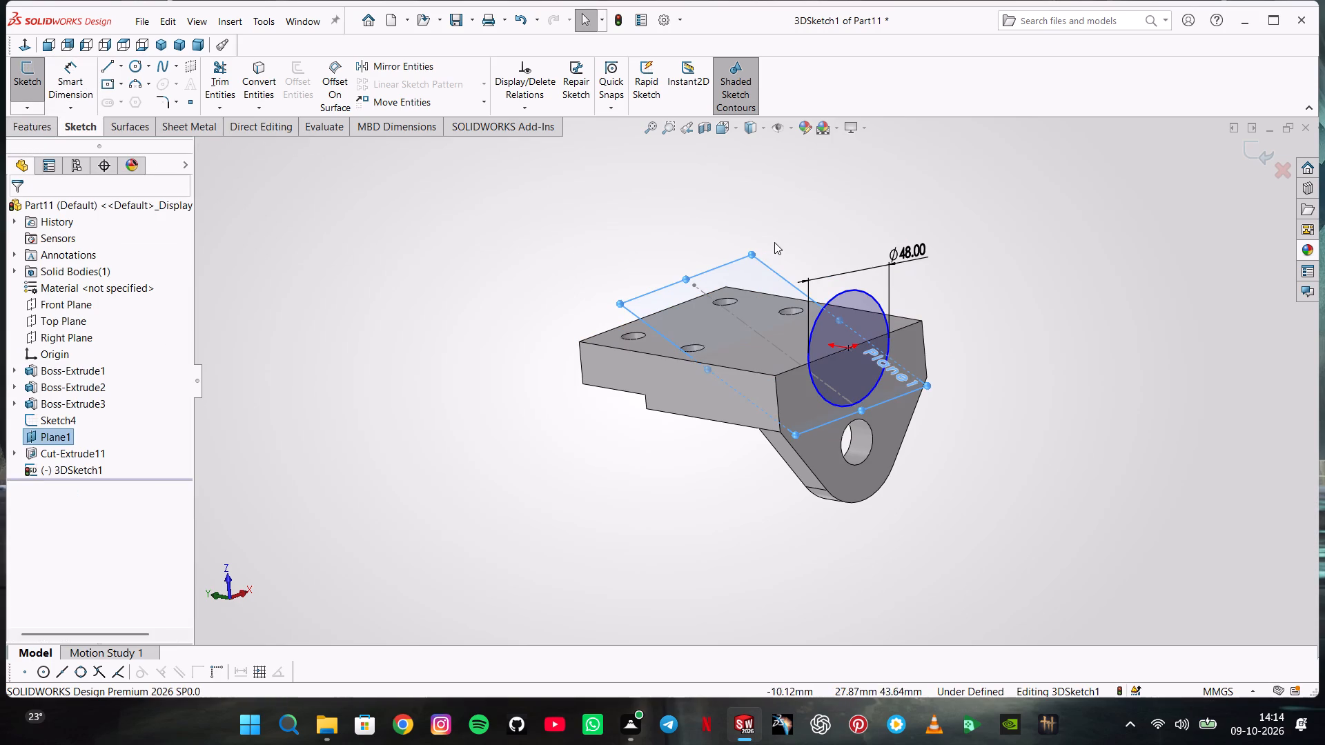
pyautogui.click(765, 259)
pyautogui.click(30, 87)
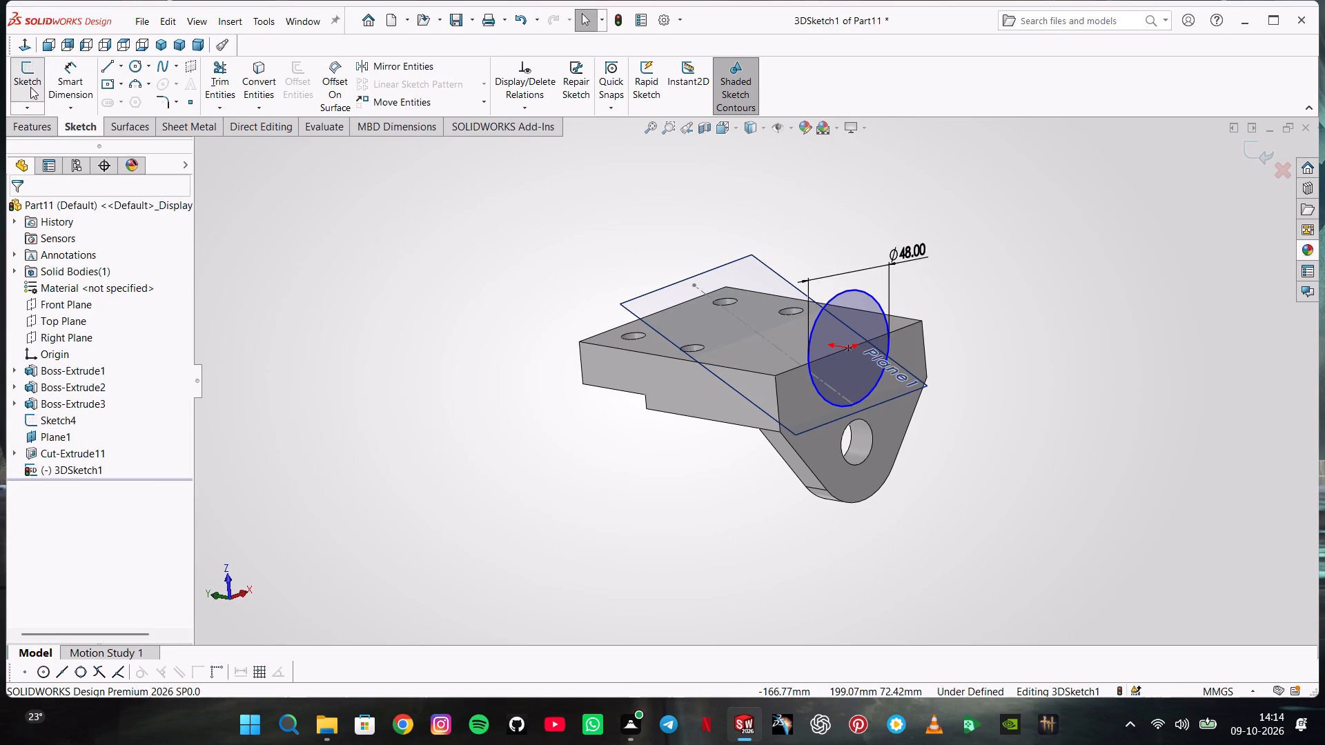
pyautogui.click(418, 257)
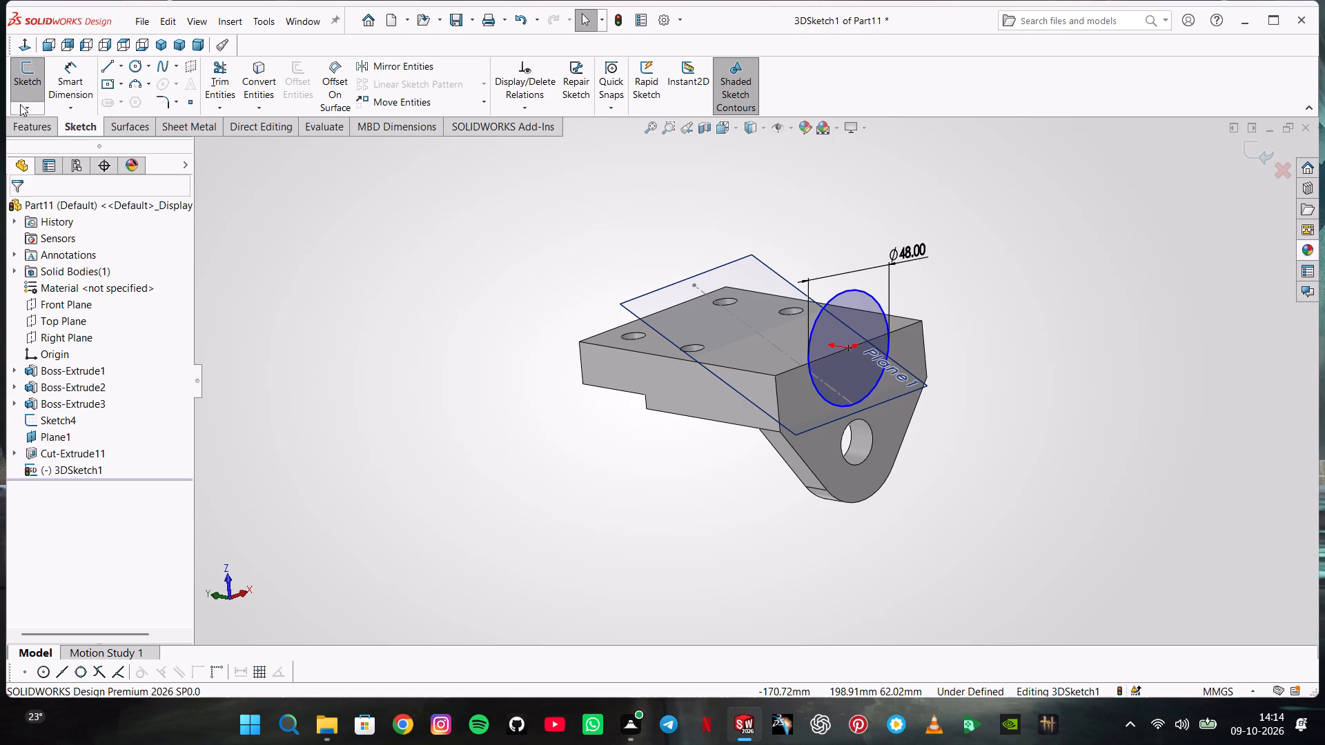
pyautogui.click(20, 108)
pyautogui.click(34, 123)
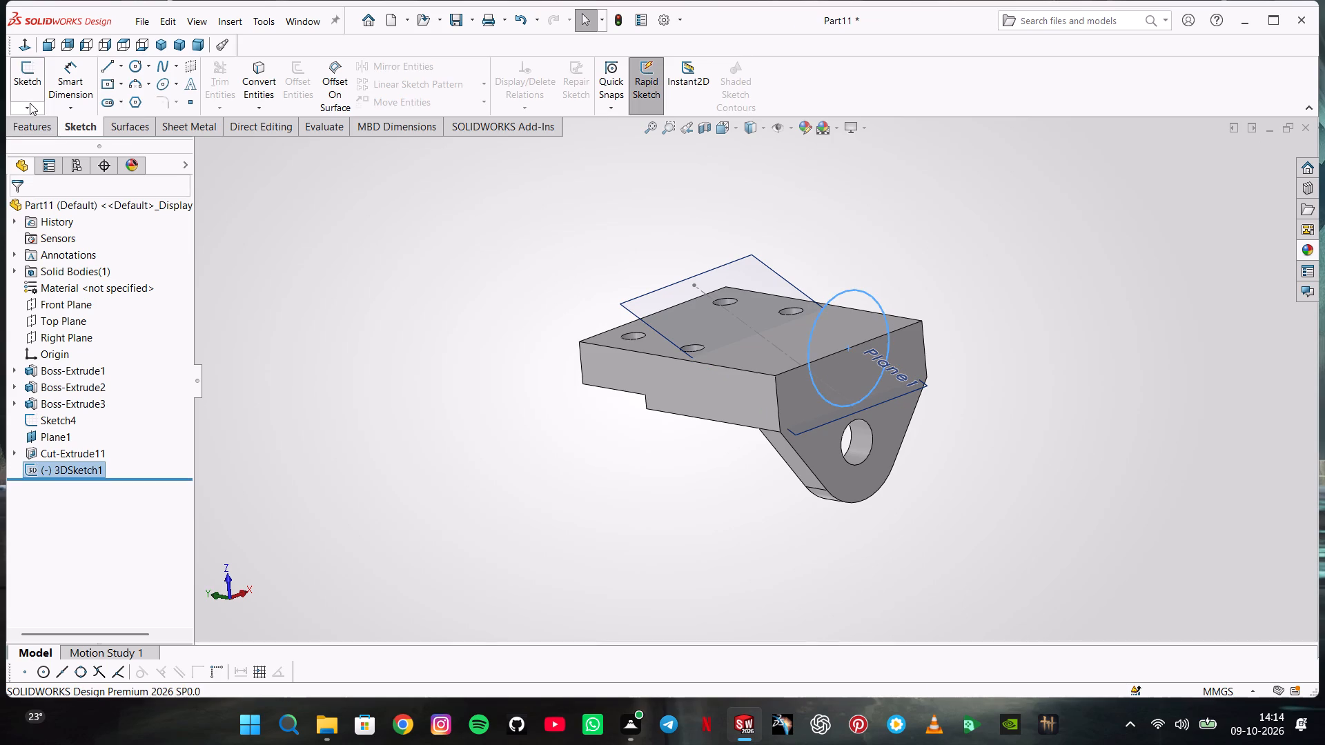
# Open a 2D sketch on Plane1 and draw an ellipse centred on the origin, with radii of about 55.7 mm and 26.5 mm.
pyautogui.click(29, 103)
pyautogui.doubleClick(30, 71)
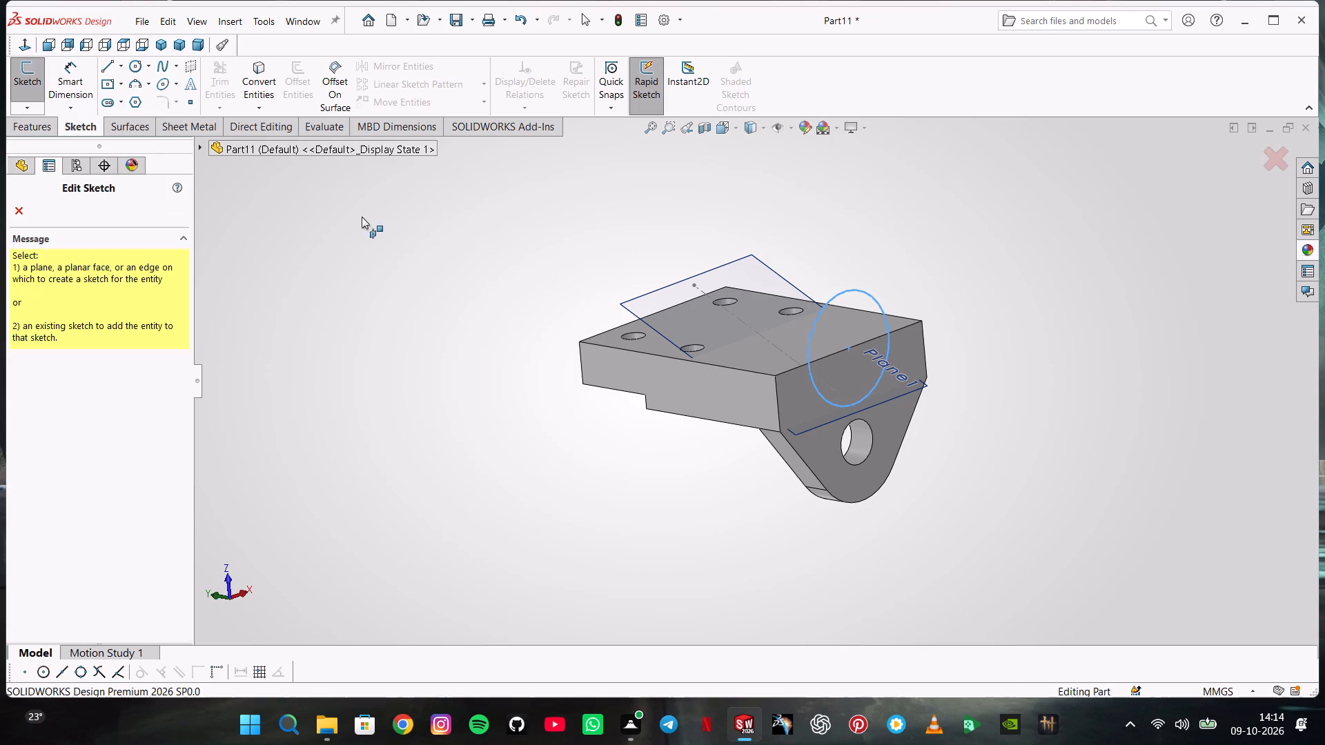
pyautogui.click(662, 302)
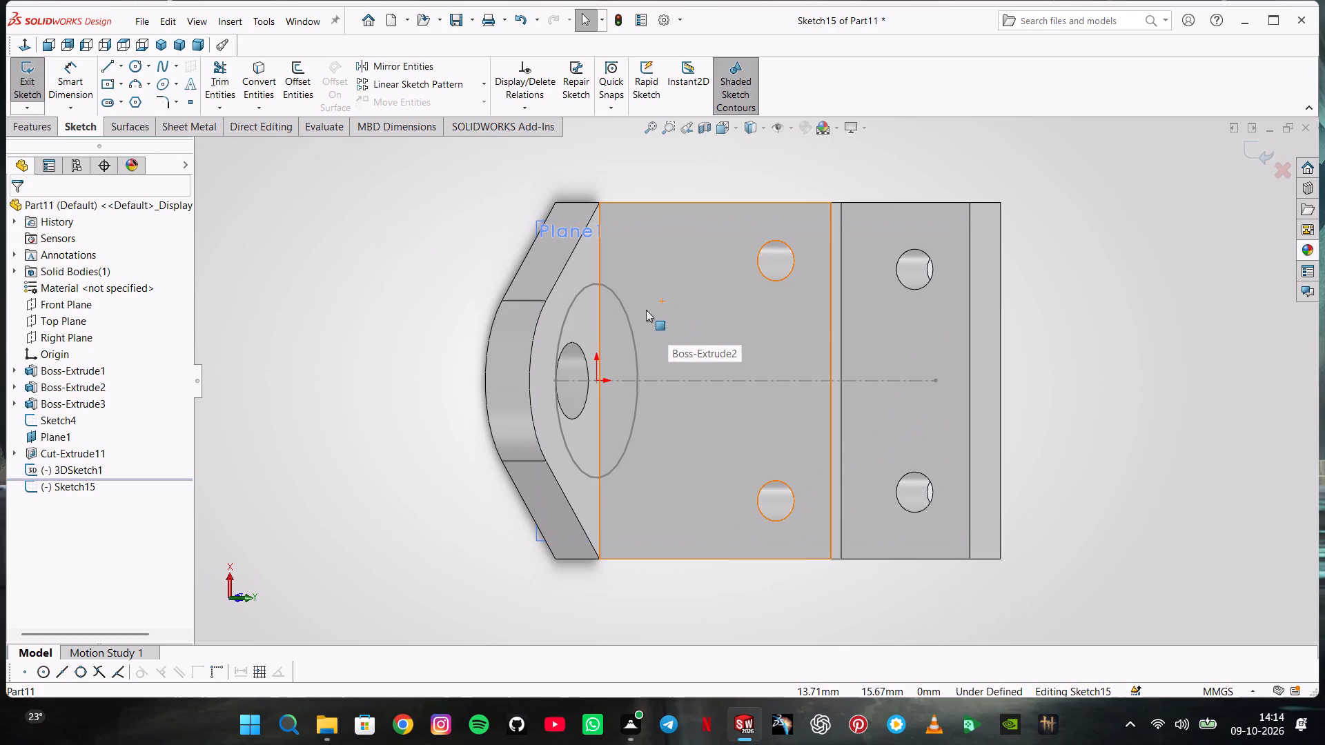
pyautogui.click(136, 78)
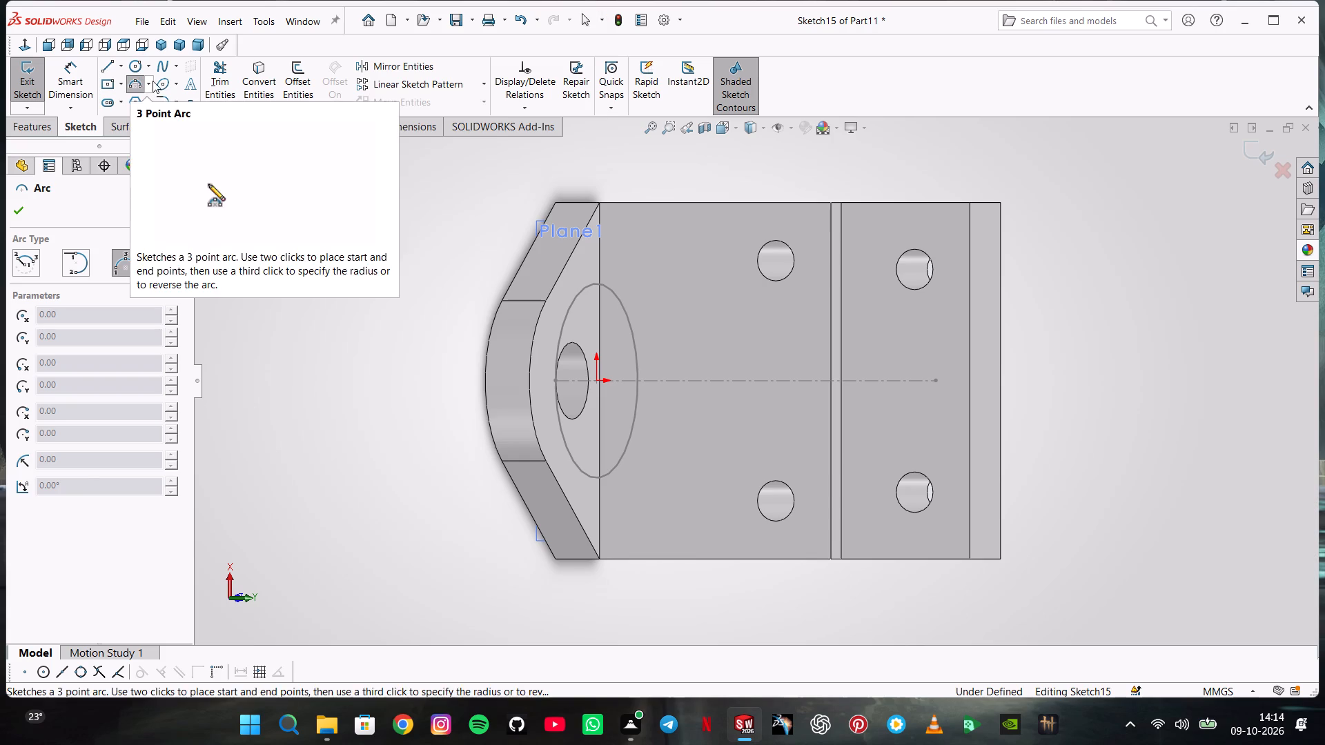
pyautogui.click(156, 81)
pyautogui.moveTo(306, 196); pyautogui.dragTo(579, 403, button='middle')
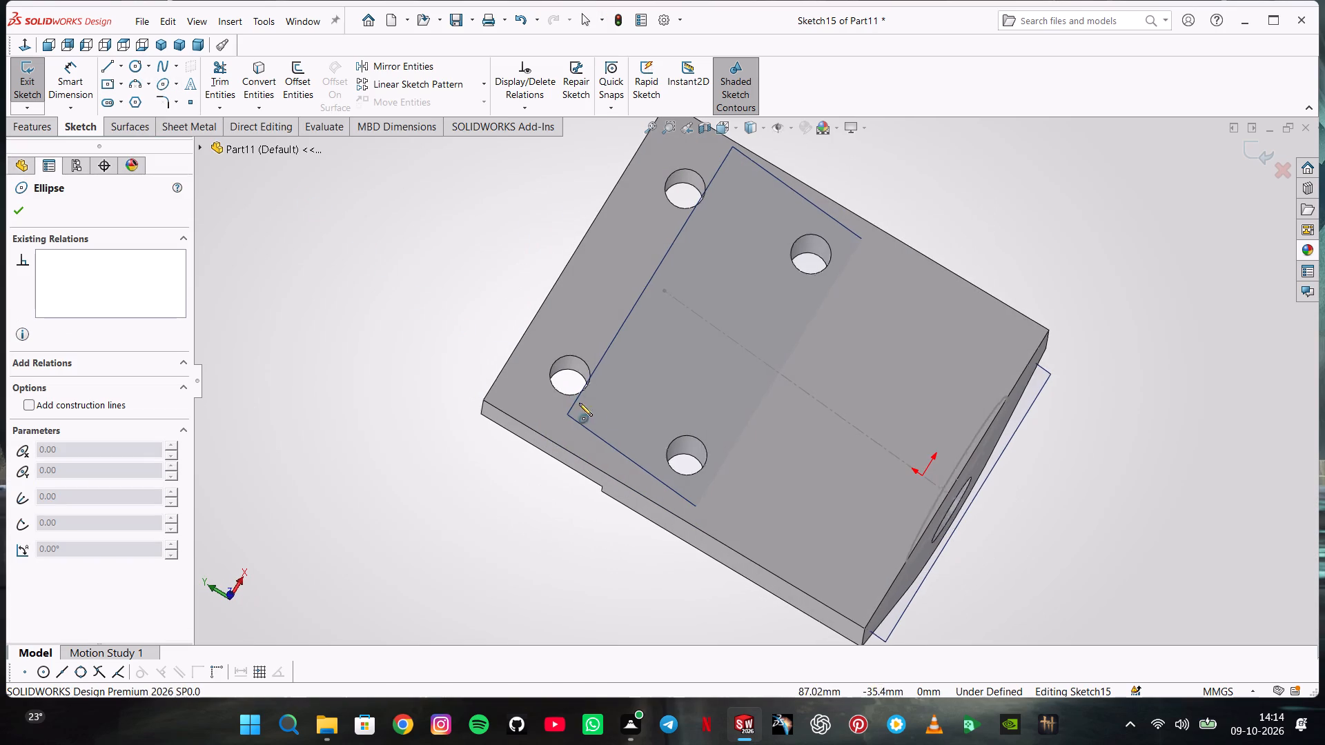
pyautogui.moveTo(579, 403); pyautogui.dragTo(578, 403, button='middle')
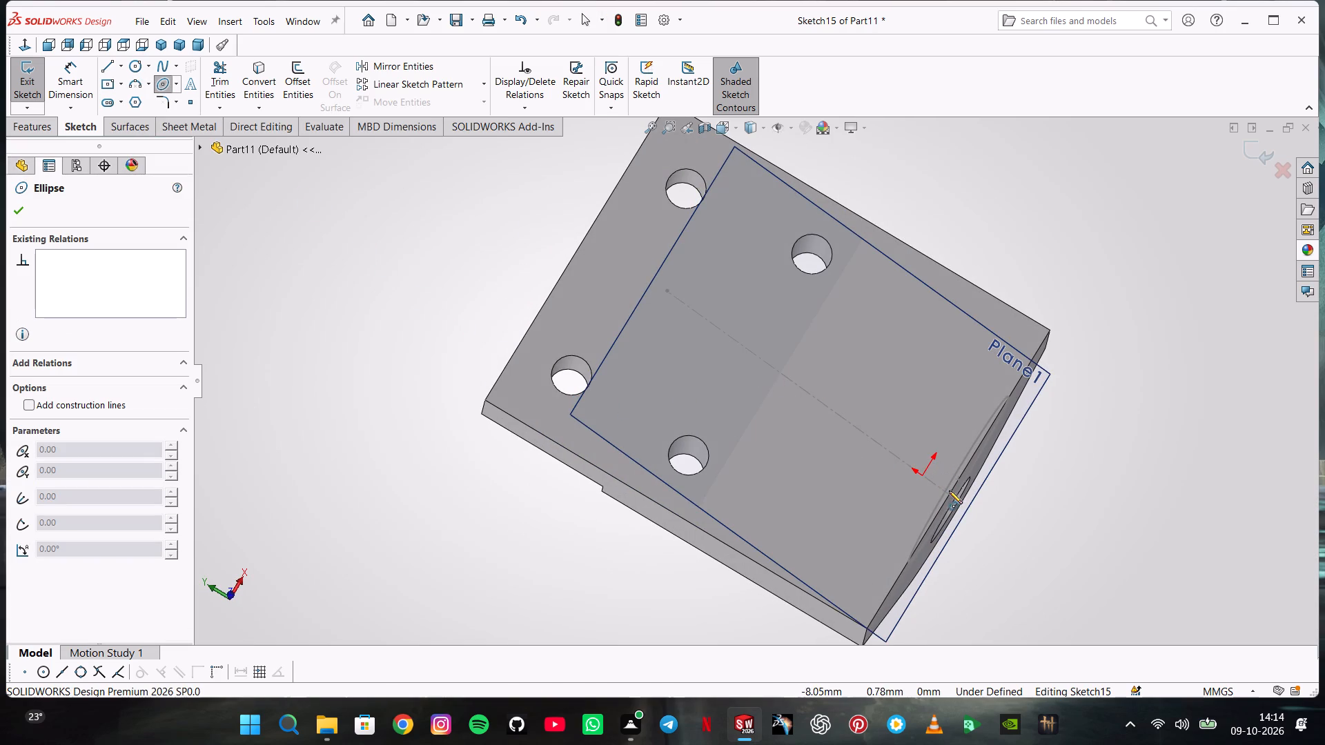
pyautogui.click(923, 477)
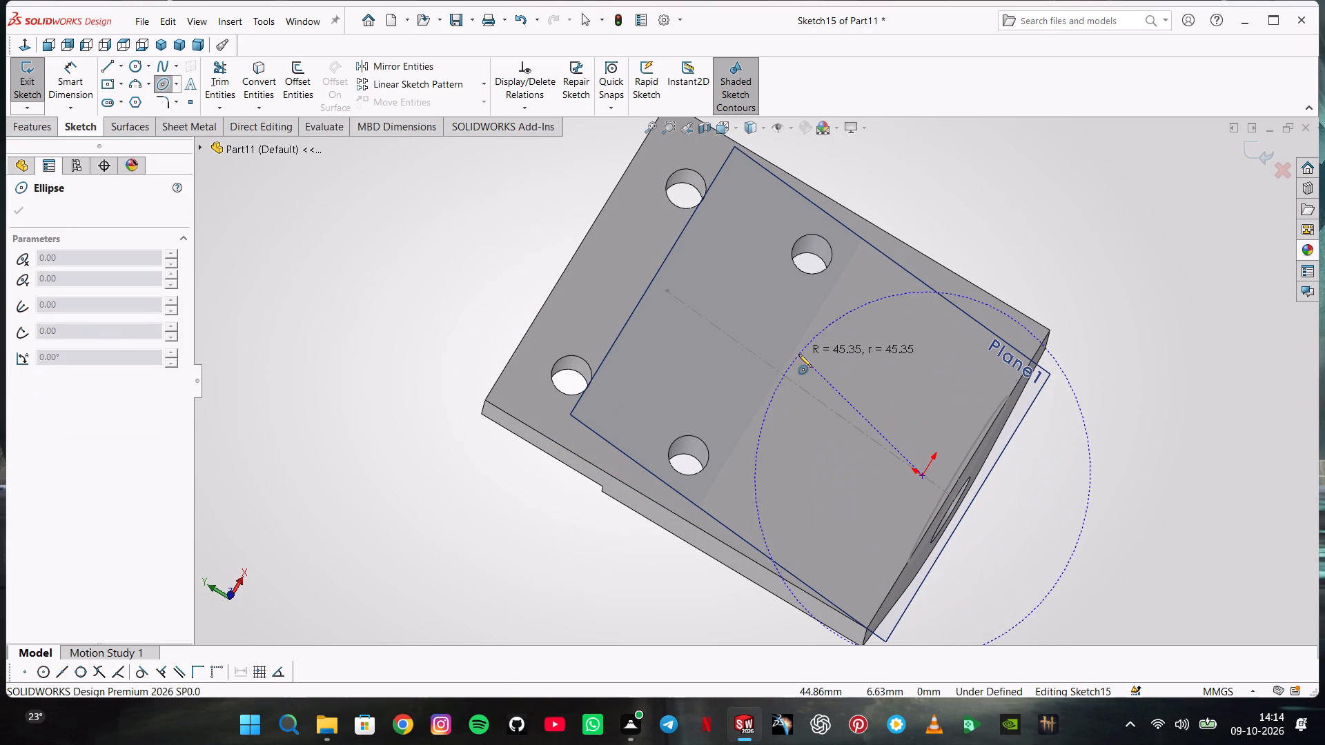
pyautogui.click(752, 352)
pyautogui.click(906, 334)
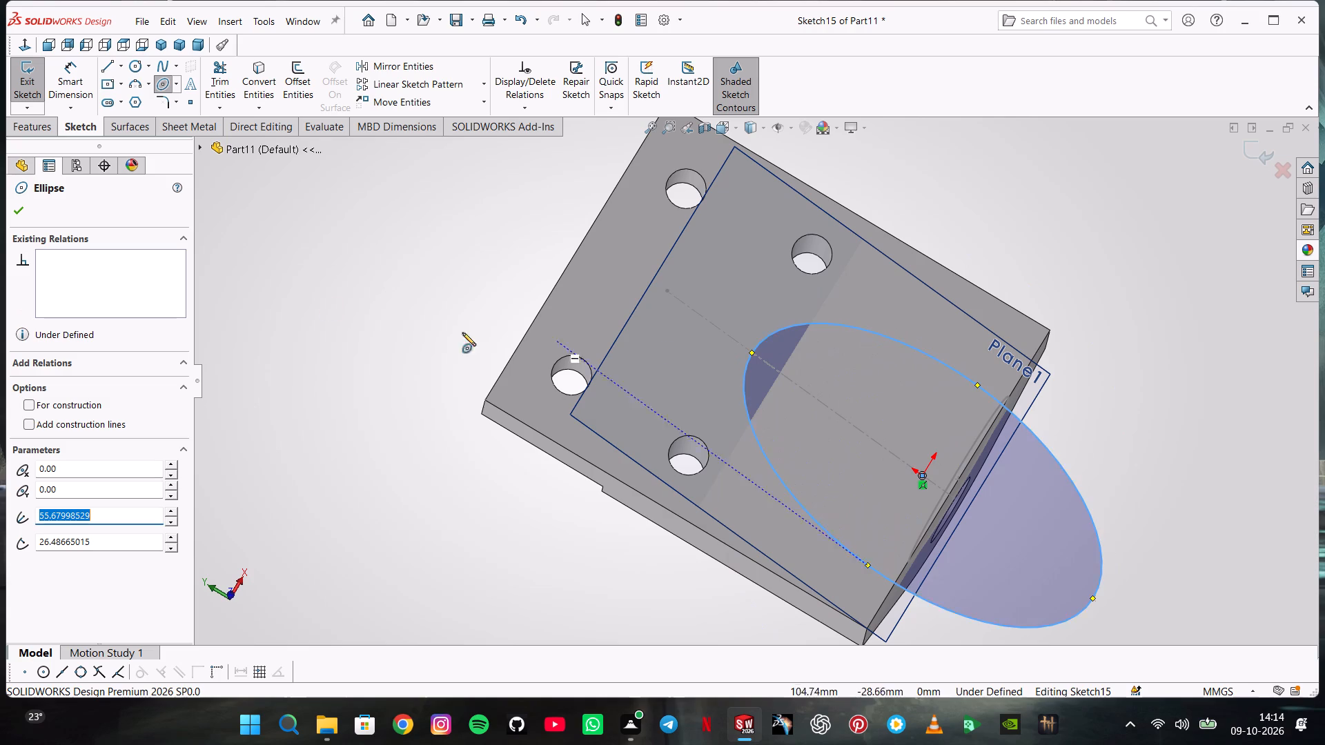
# Dimension the ellipse's minor axis between its two end points as 24*2 (48 mm).
pyautogui.click(30, 123)
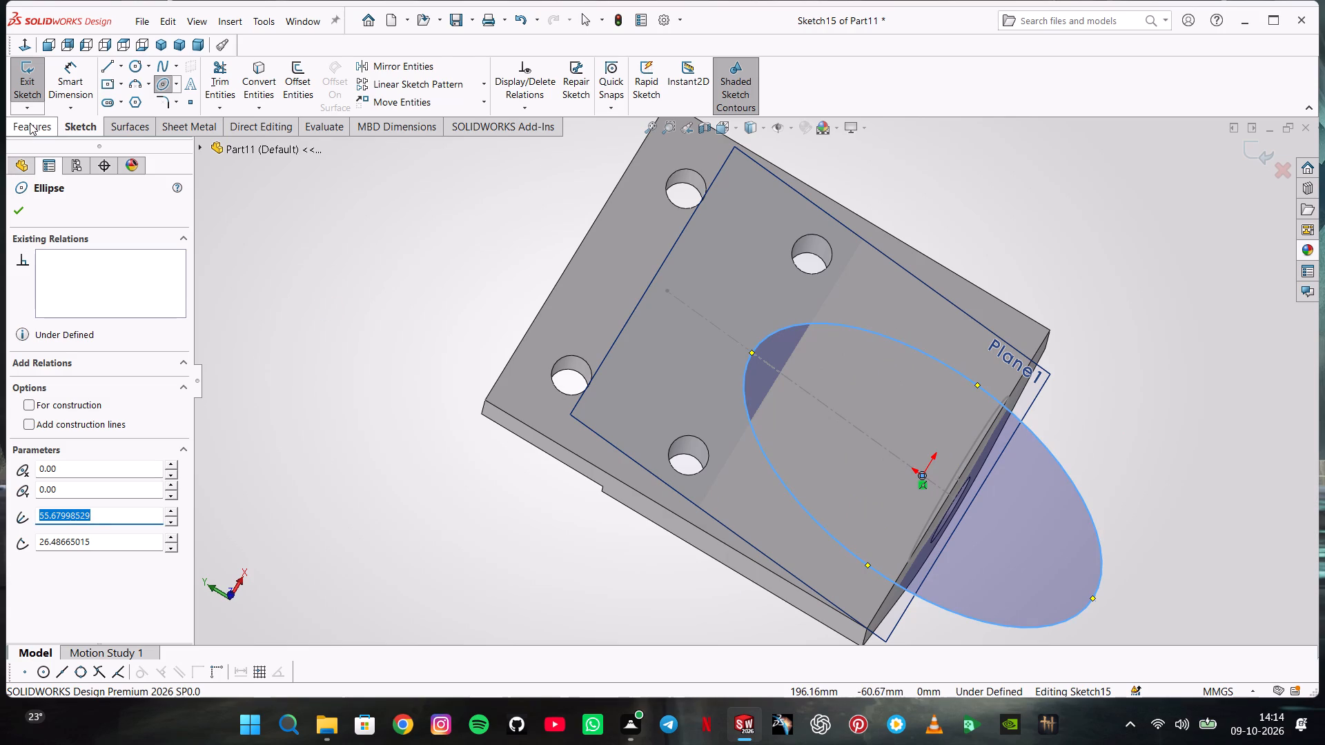
pyautogui.click(71, 130)
pyautogui.click(61, 81)
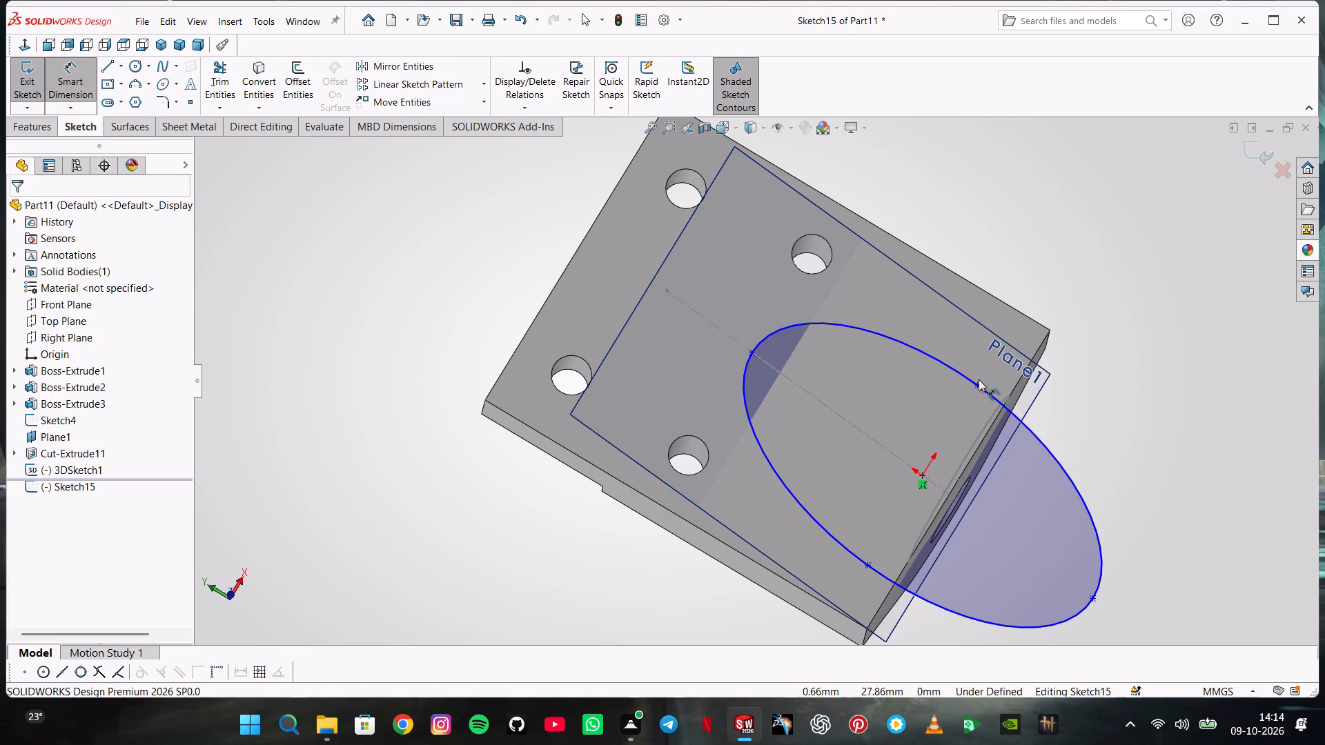
pyautogui.click(979, 383)
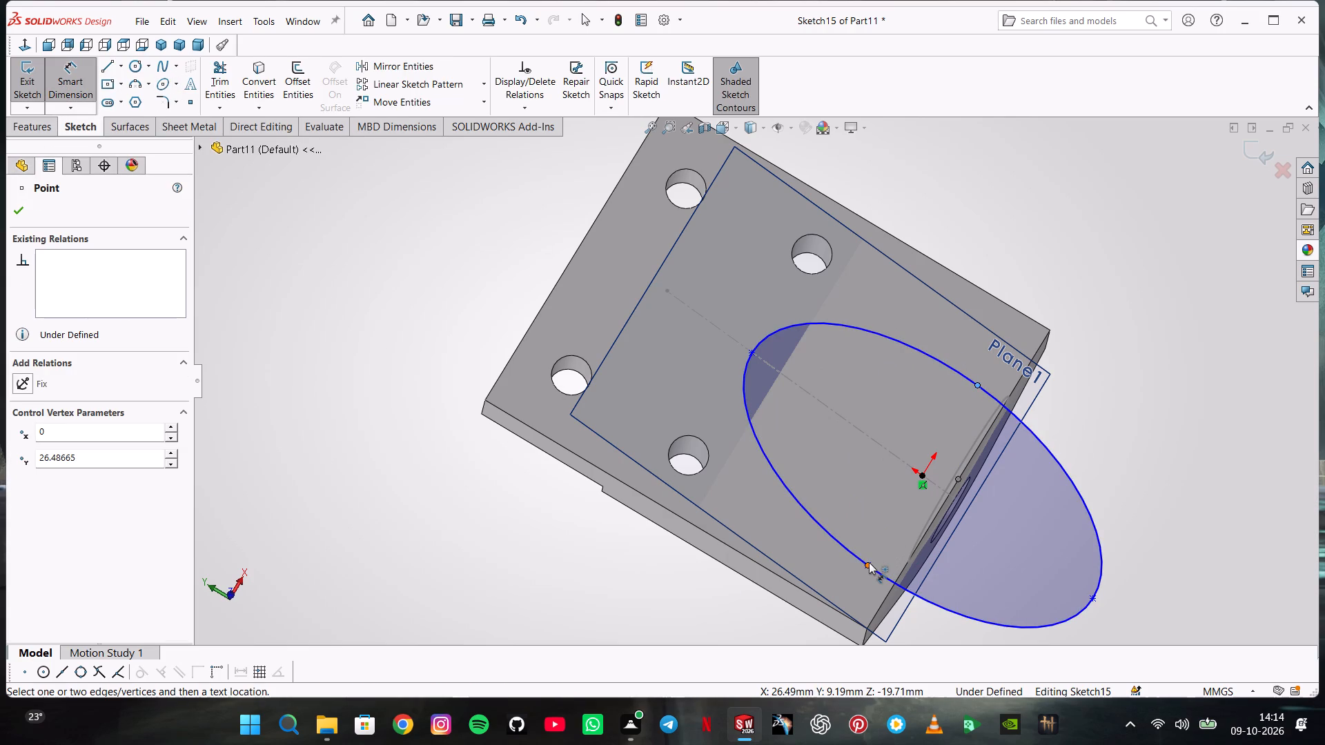
pyautogui.click(869, 562)
pyautogui.click(869, 497)
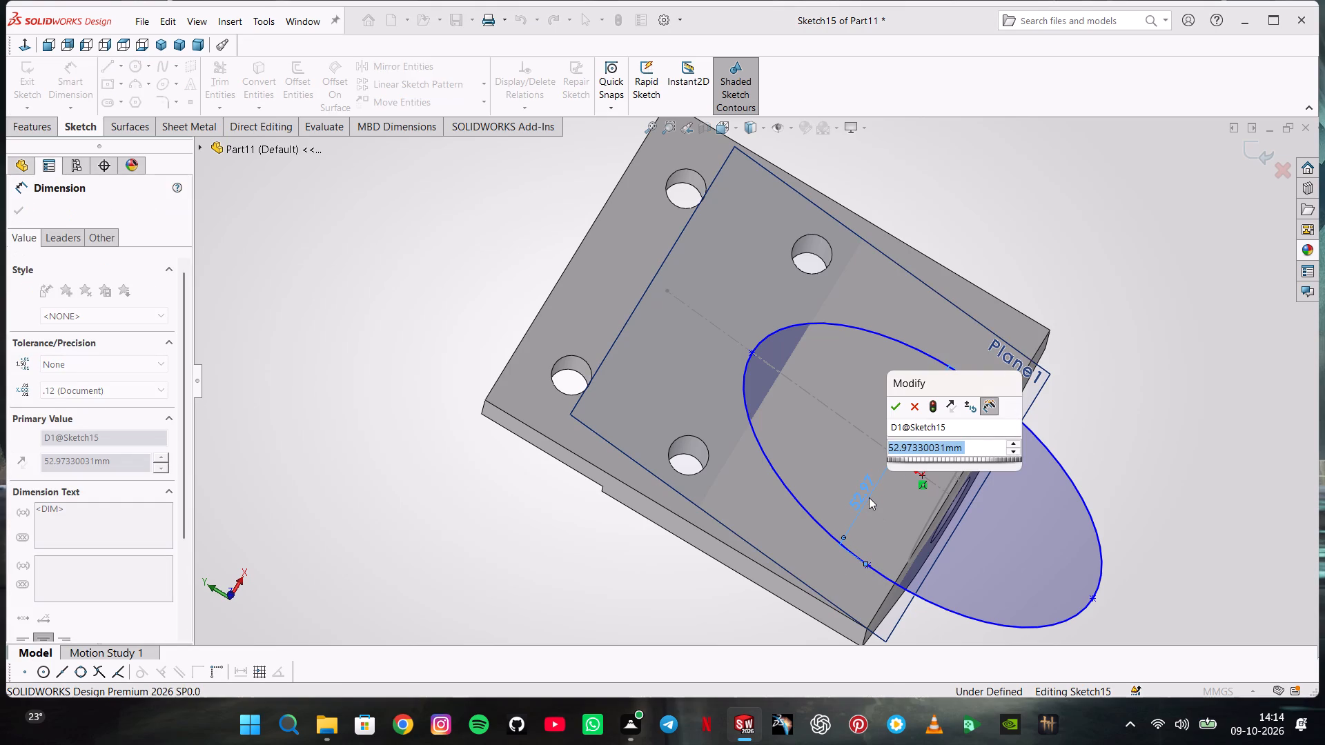
pyautogui.write('24*2')
pyautogui.press('Return')
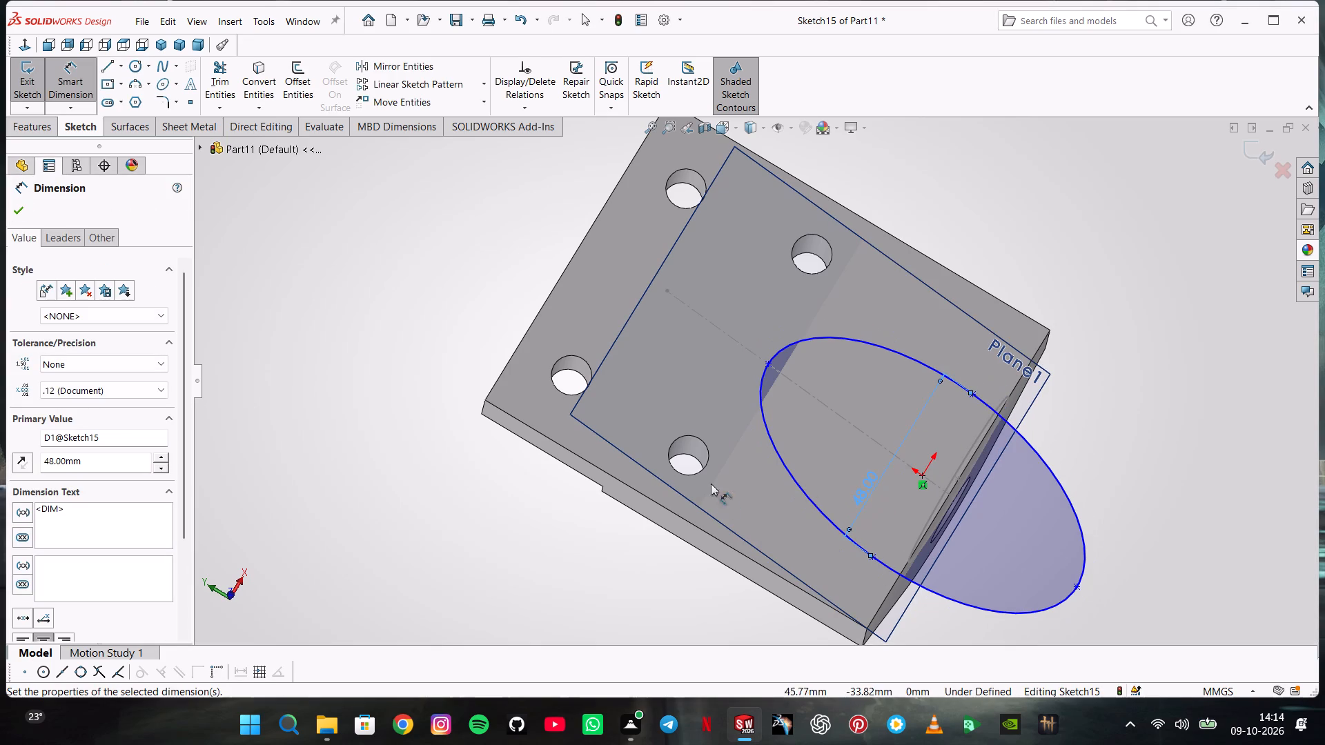
# Dimension the ellipse's major axis between its two end points, ending at a length of 100 mm.
pyautogui.click(768, 360)
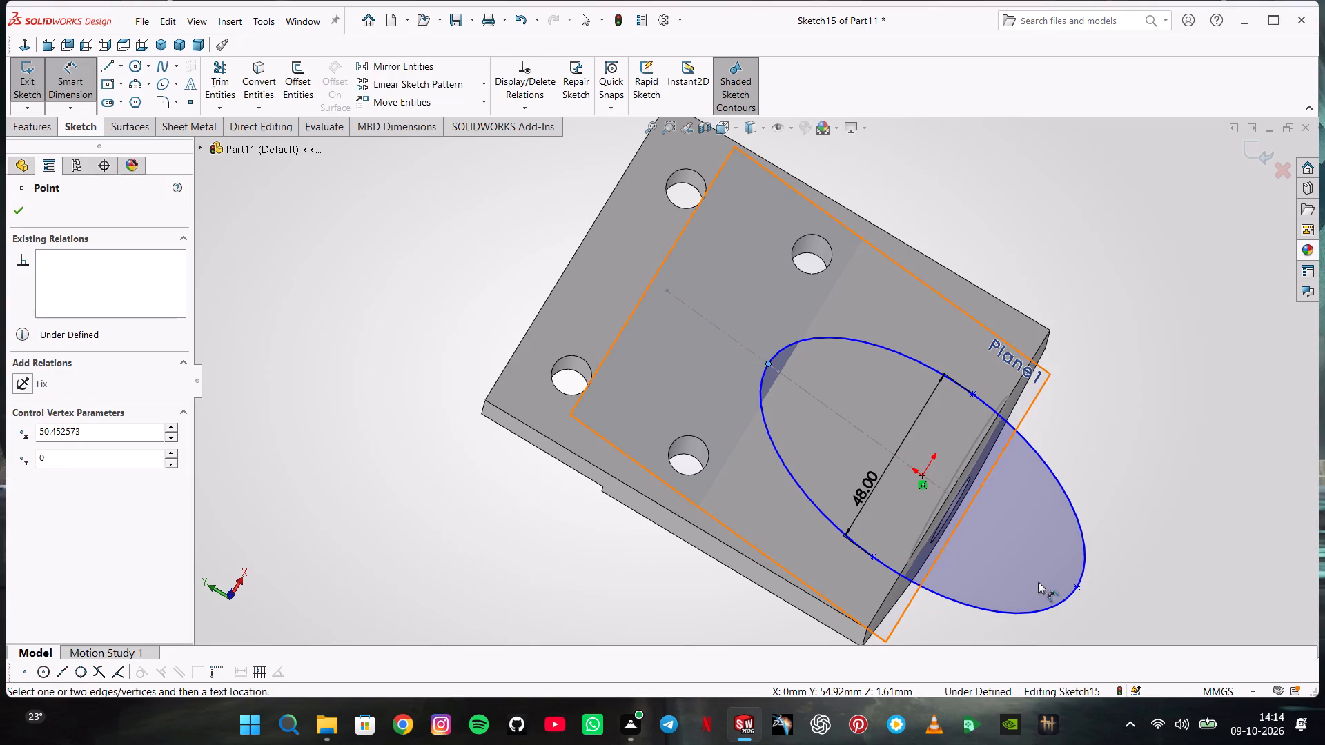
pyautogui.click(1080, 588)
pyautogui.click(1112, 302)
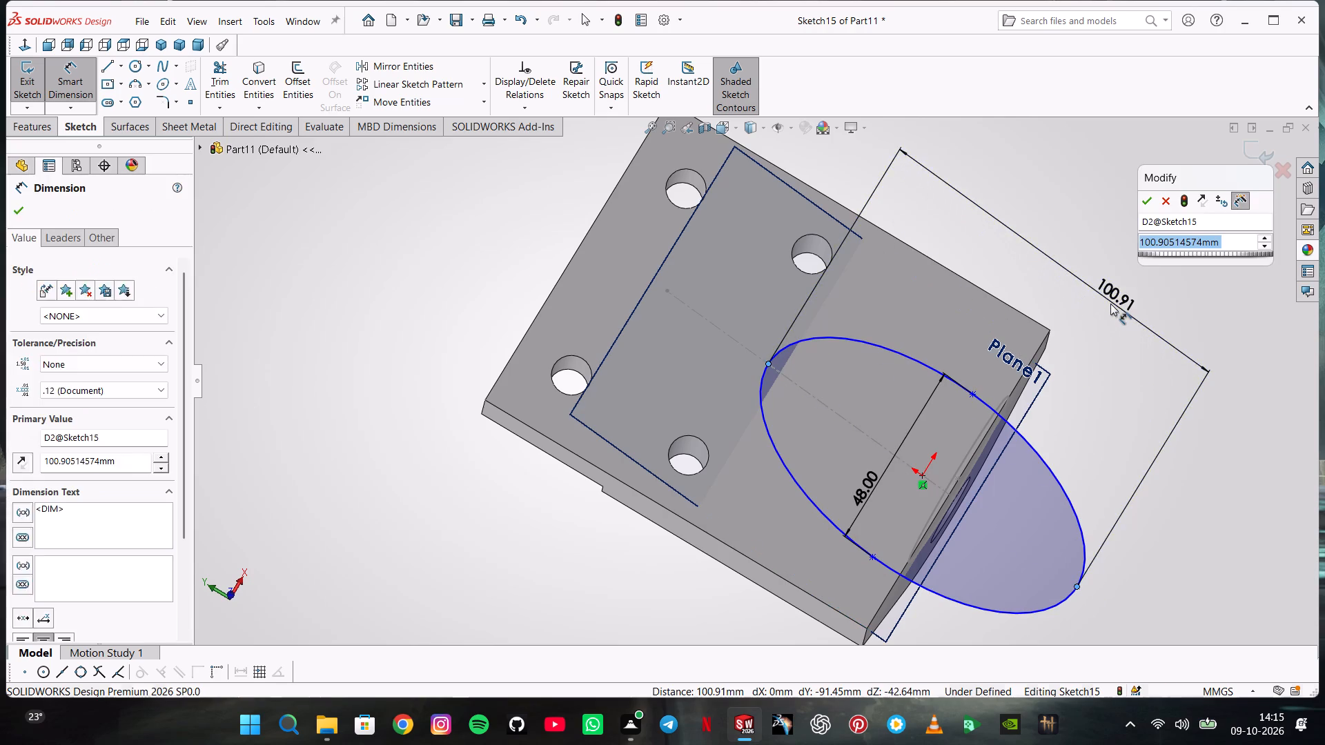
pyautogui.write('11')
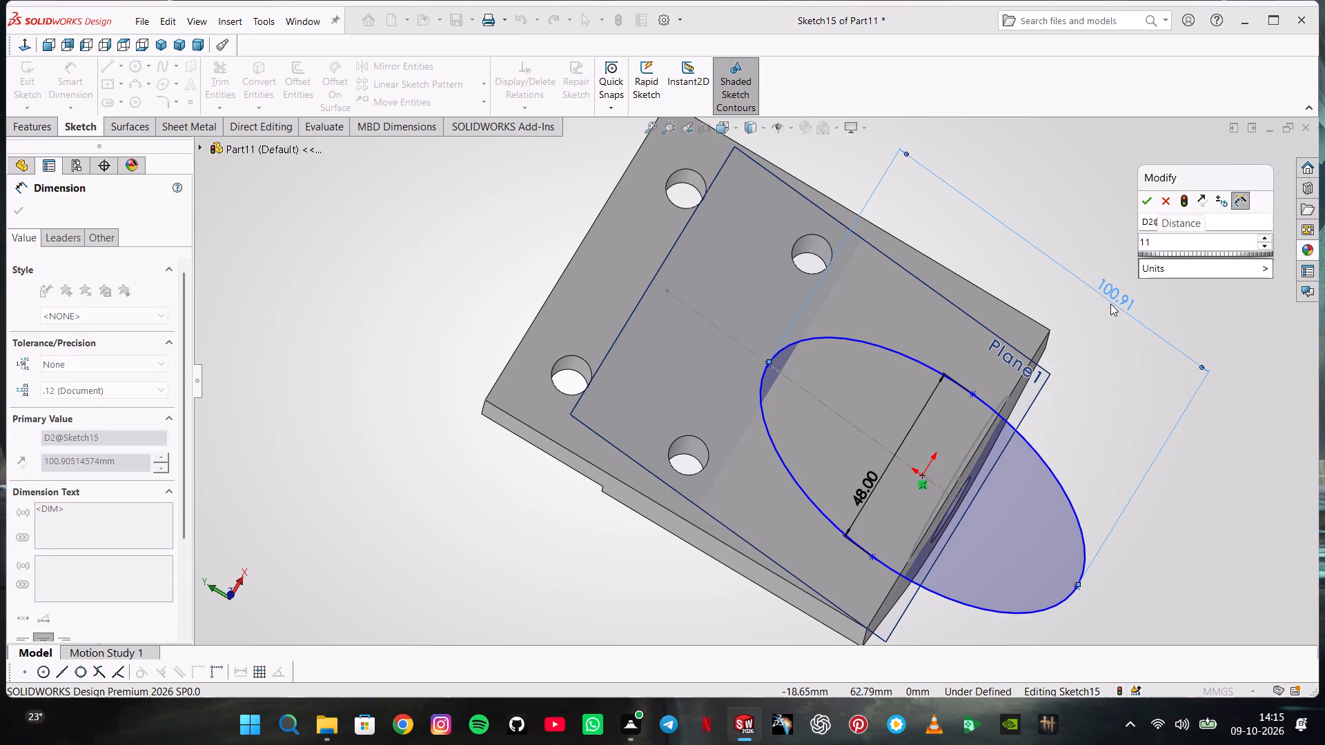
pyautogui.press('BackSpace')
pyautogui.press('BackSpace')
pyautogui.write('50')
pyautogui.press('Return')
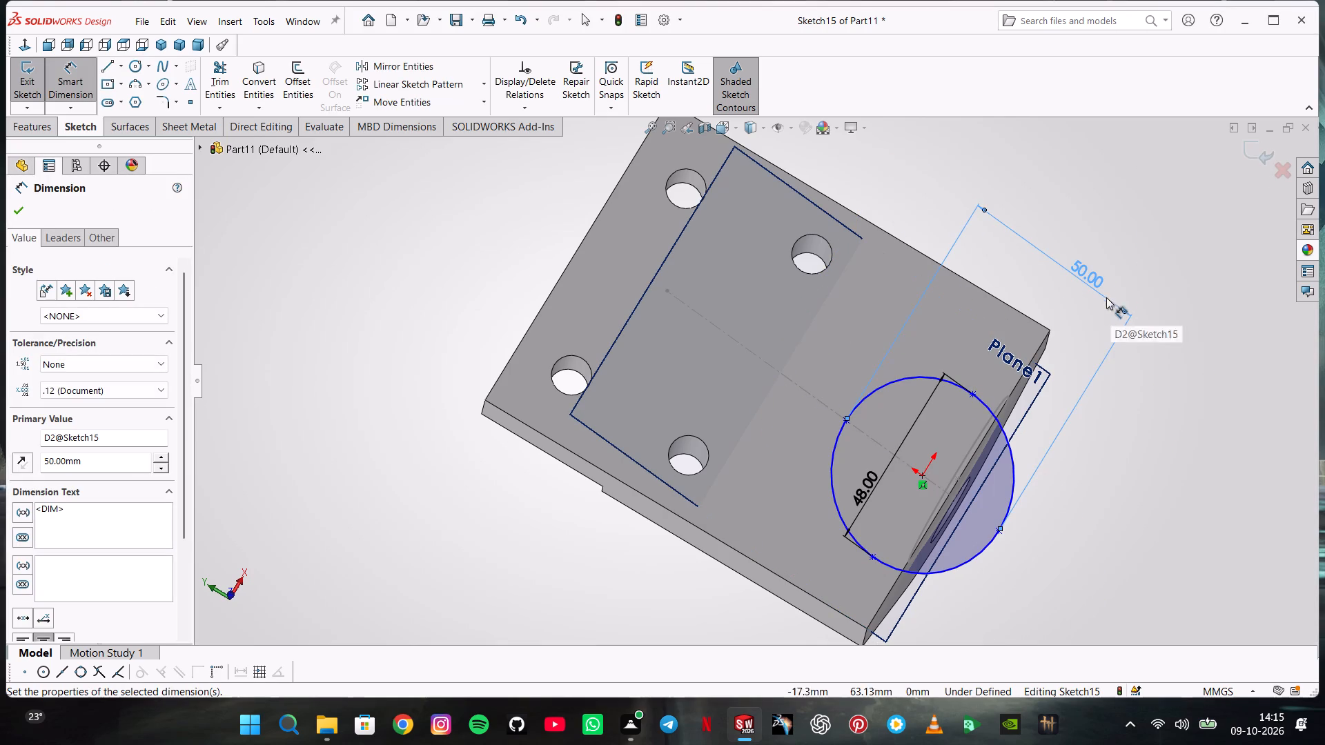
pyautogui.doubleClick(1101, 280)
pyautogui.write('90')
pyautogui.press('Return')
pyautogui.doubleClick(1100, 280)
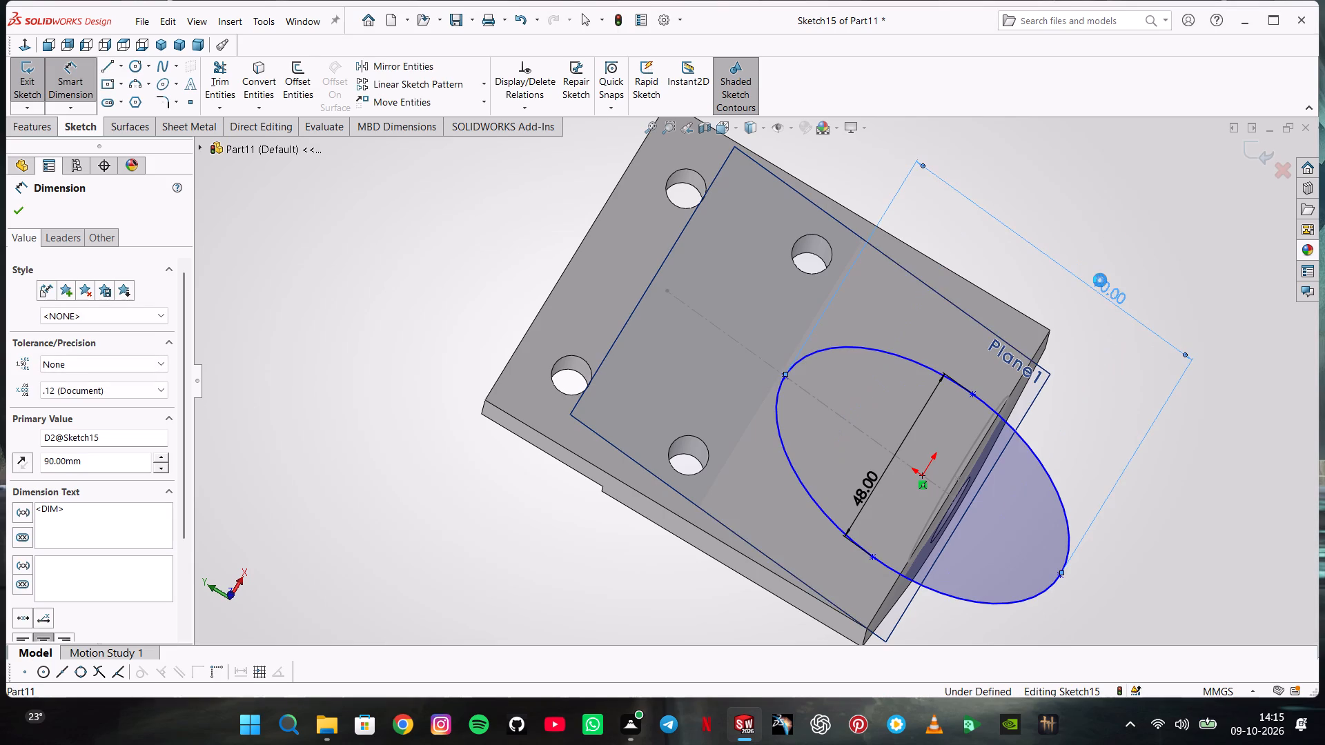
pyautogui.write('100')
pyautogui.press('Return')
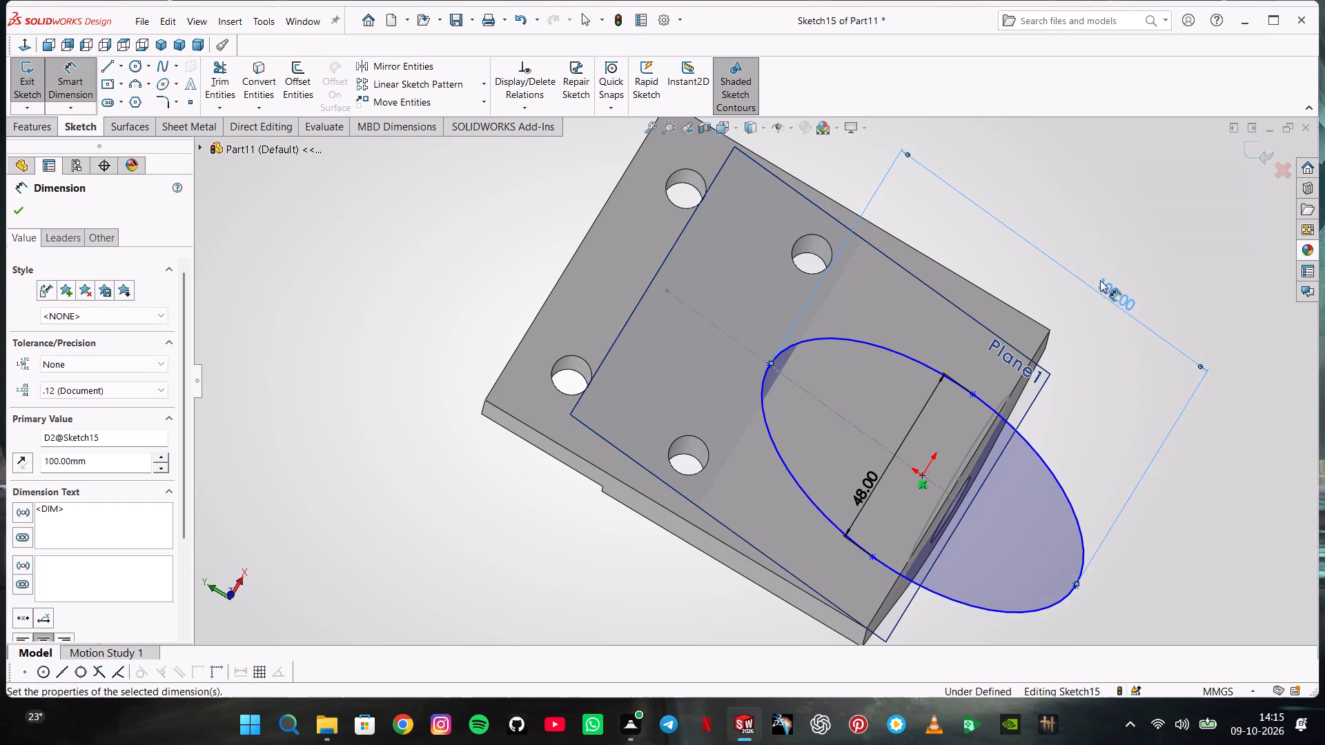
pyautogui.scroll(1, 1100, 280)
pyautogui.click(21, 219)
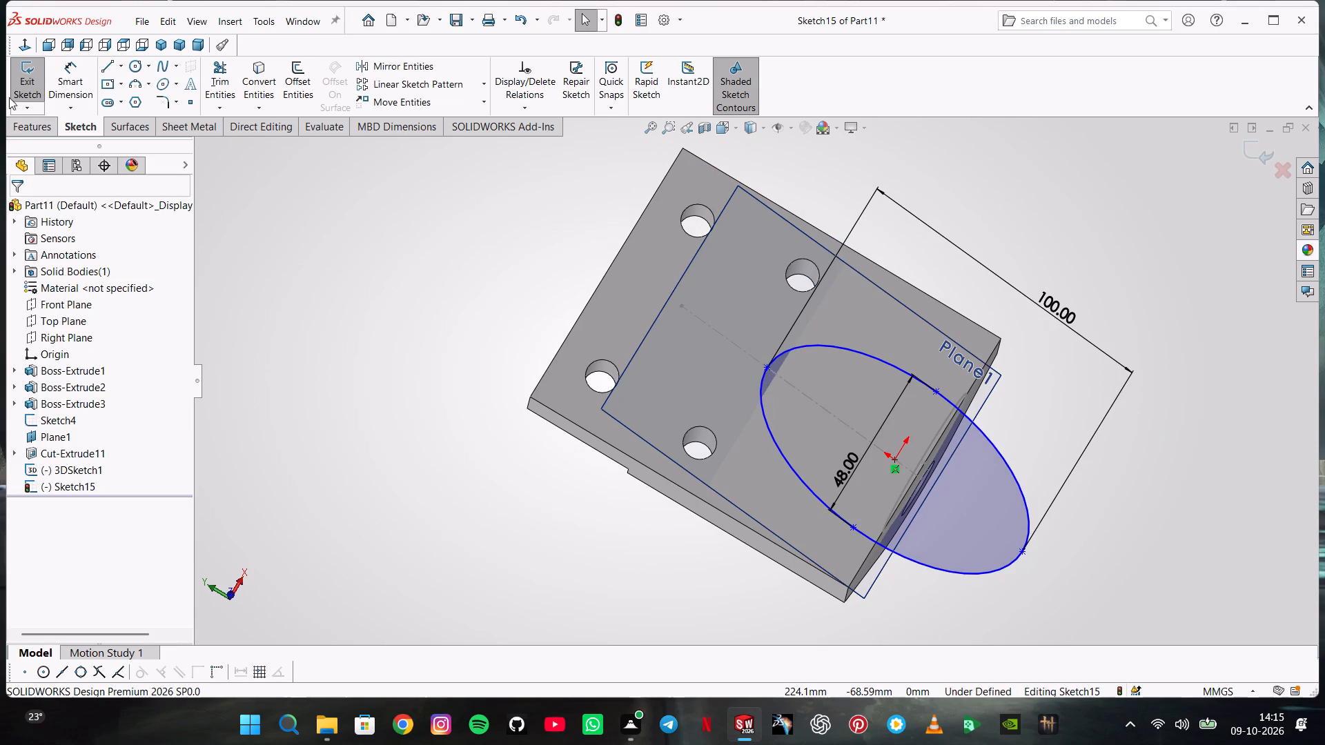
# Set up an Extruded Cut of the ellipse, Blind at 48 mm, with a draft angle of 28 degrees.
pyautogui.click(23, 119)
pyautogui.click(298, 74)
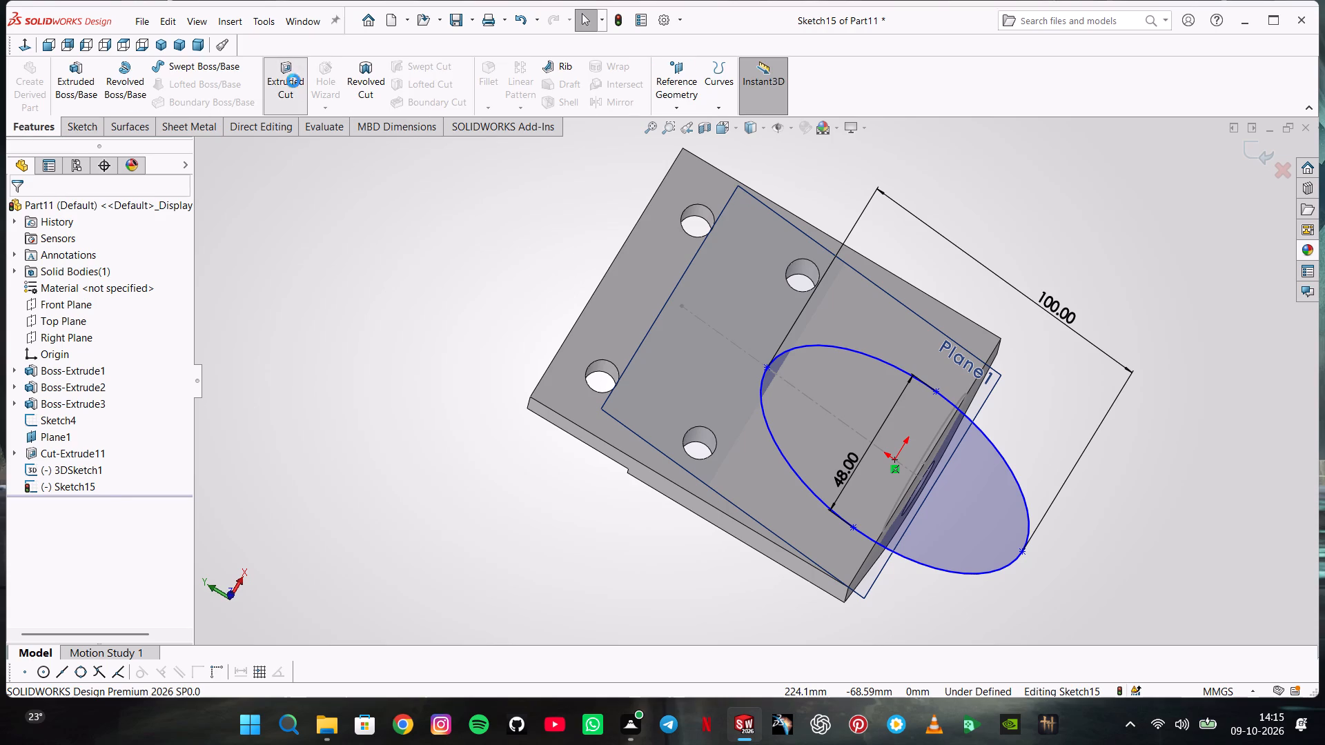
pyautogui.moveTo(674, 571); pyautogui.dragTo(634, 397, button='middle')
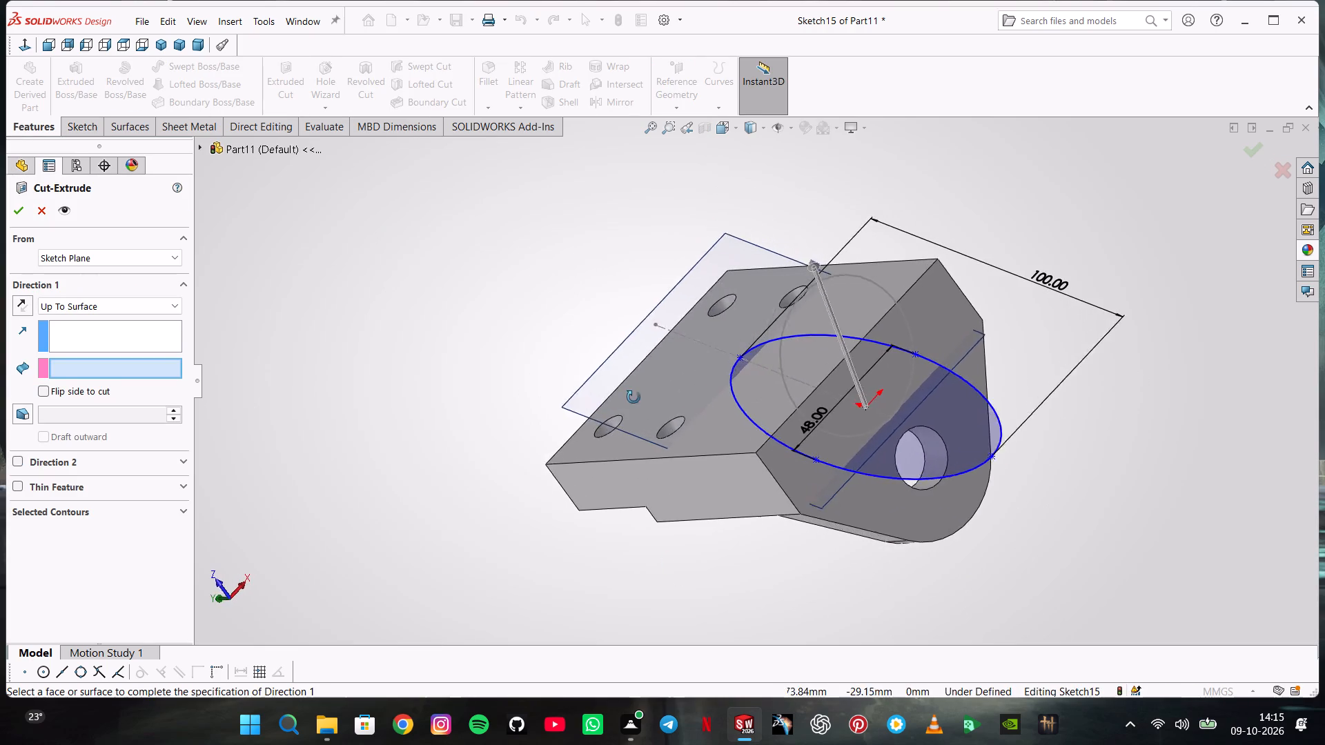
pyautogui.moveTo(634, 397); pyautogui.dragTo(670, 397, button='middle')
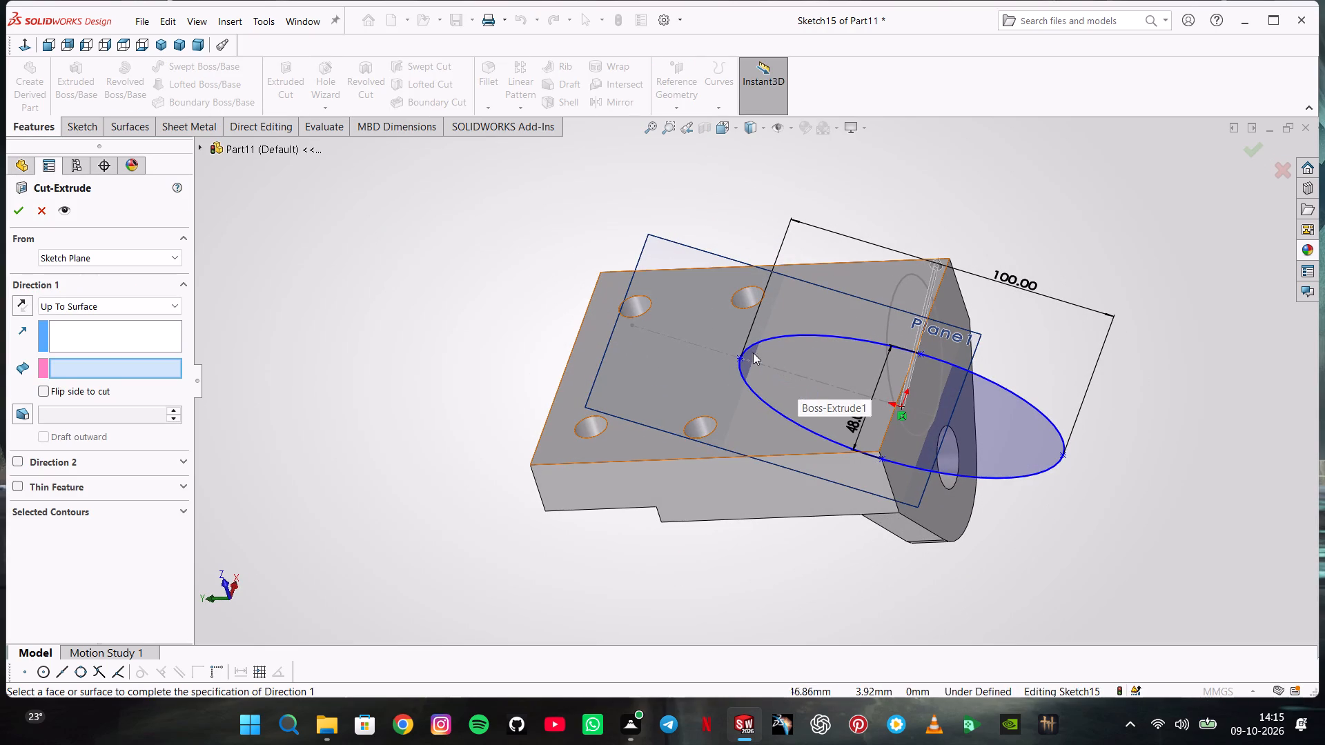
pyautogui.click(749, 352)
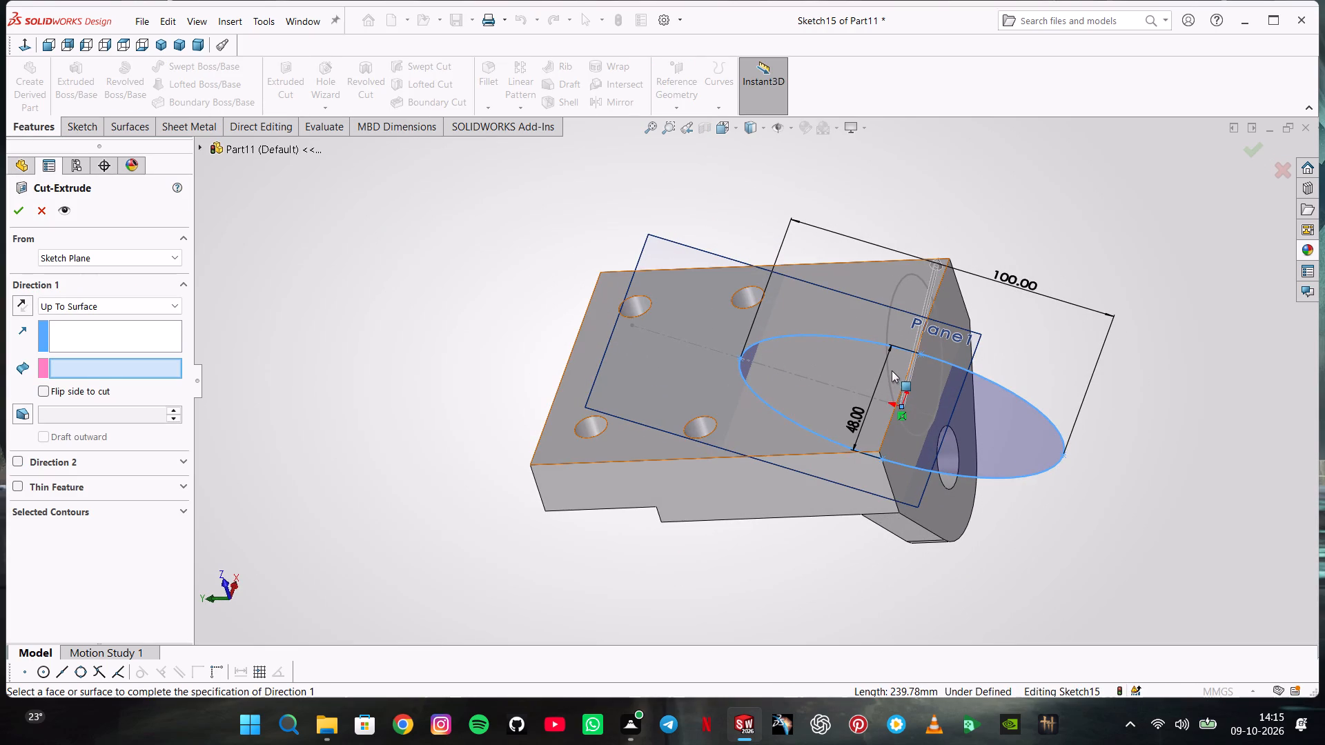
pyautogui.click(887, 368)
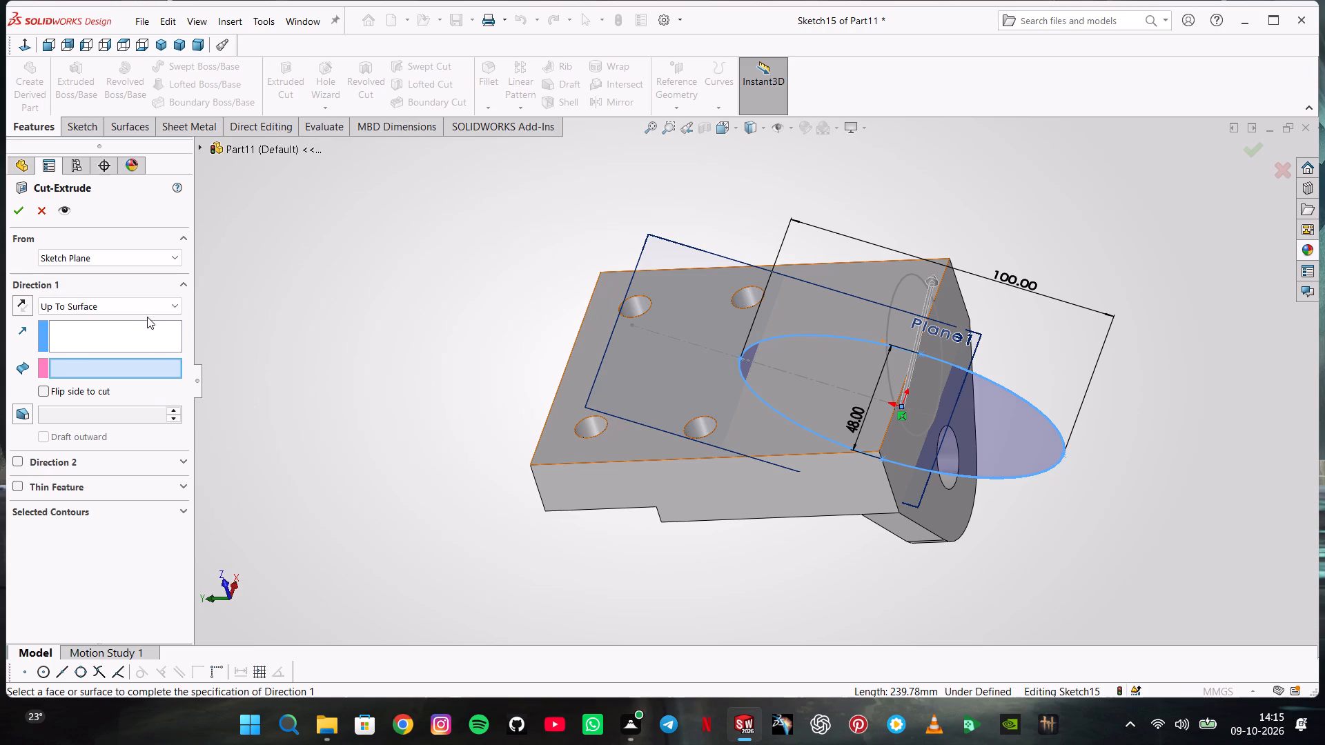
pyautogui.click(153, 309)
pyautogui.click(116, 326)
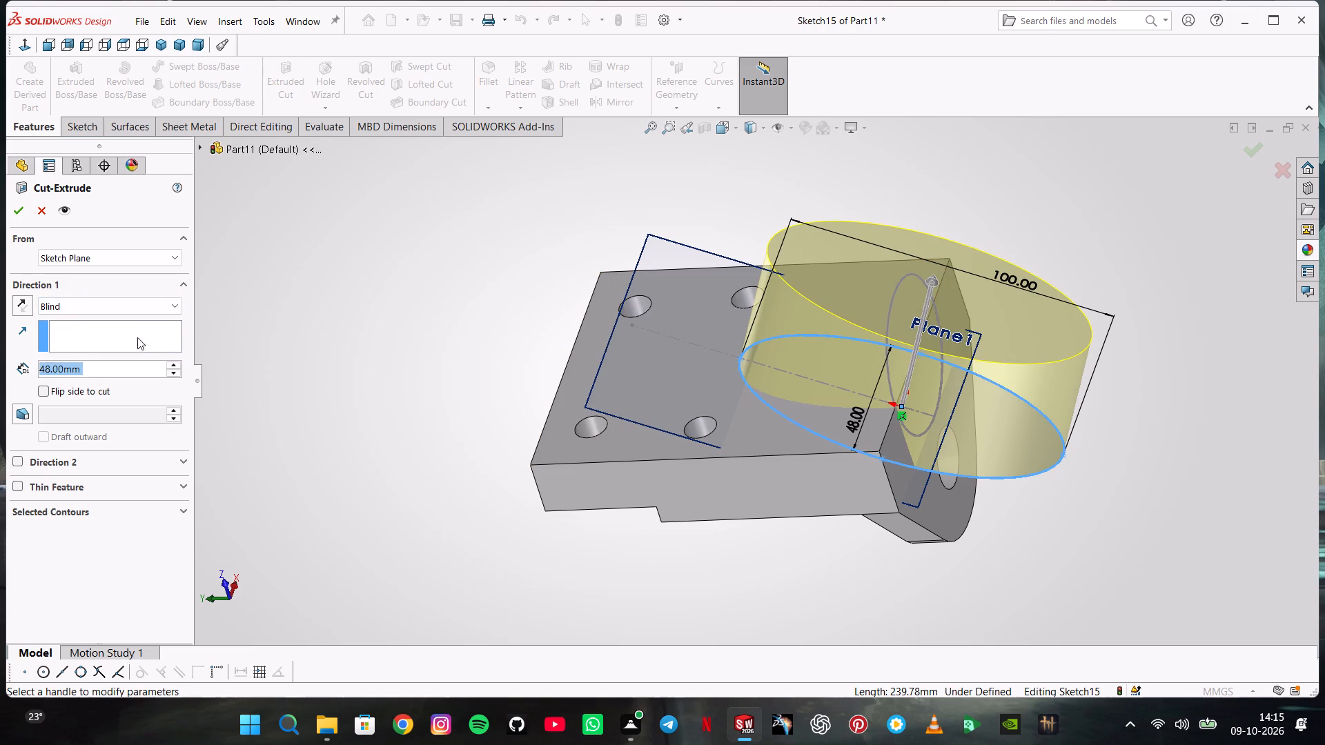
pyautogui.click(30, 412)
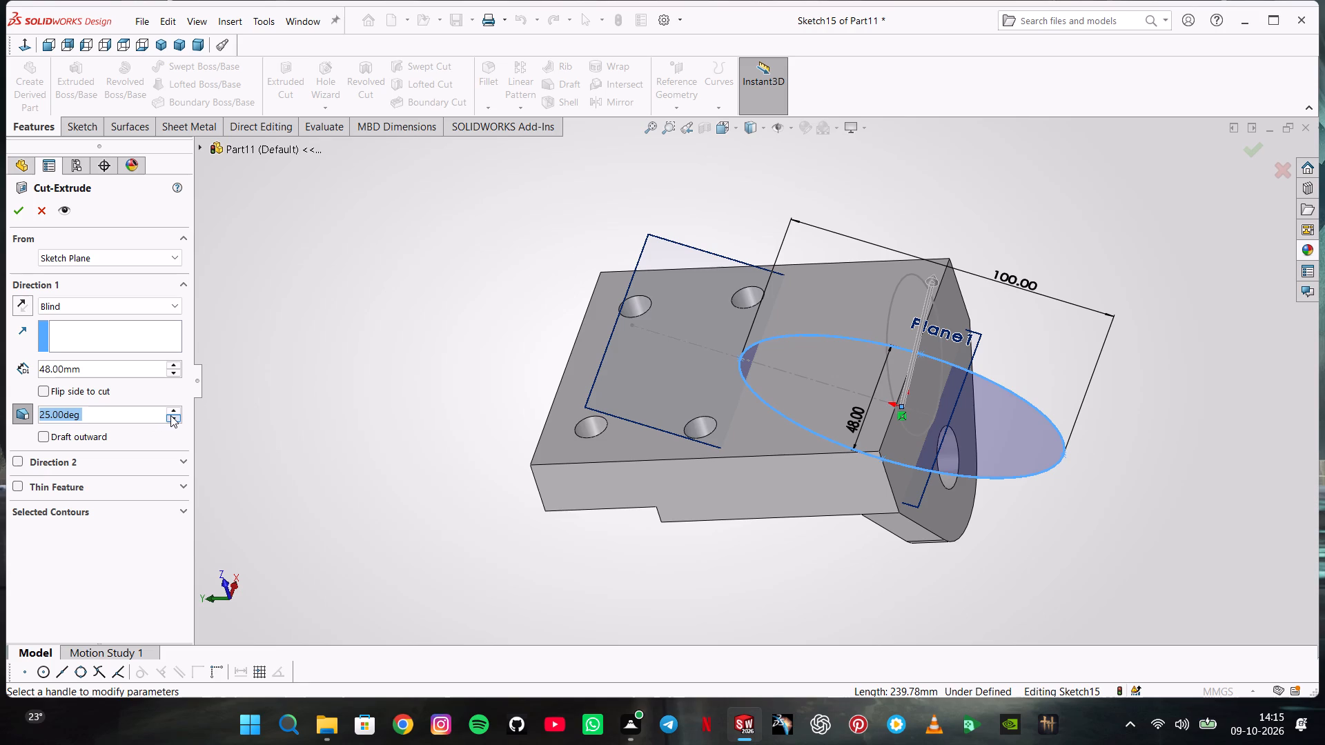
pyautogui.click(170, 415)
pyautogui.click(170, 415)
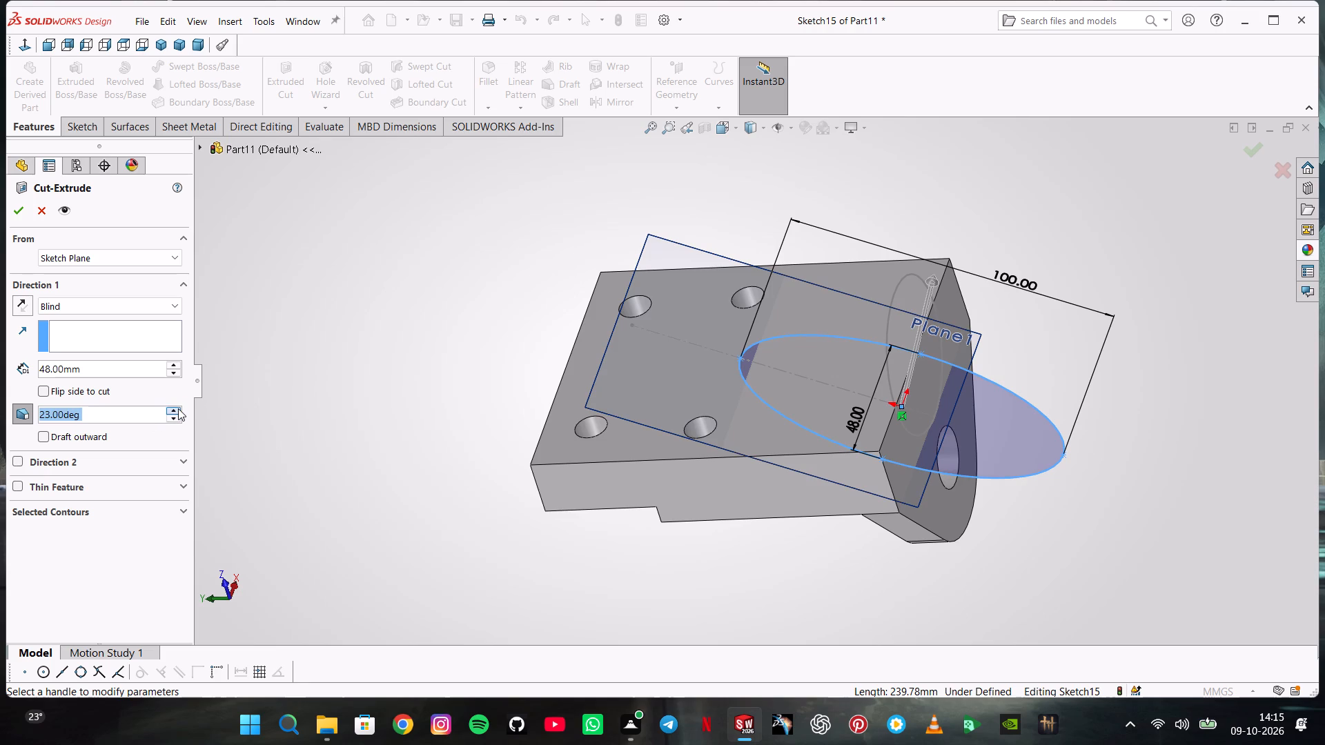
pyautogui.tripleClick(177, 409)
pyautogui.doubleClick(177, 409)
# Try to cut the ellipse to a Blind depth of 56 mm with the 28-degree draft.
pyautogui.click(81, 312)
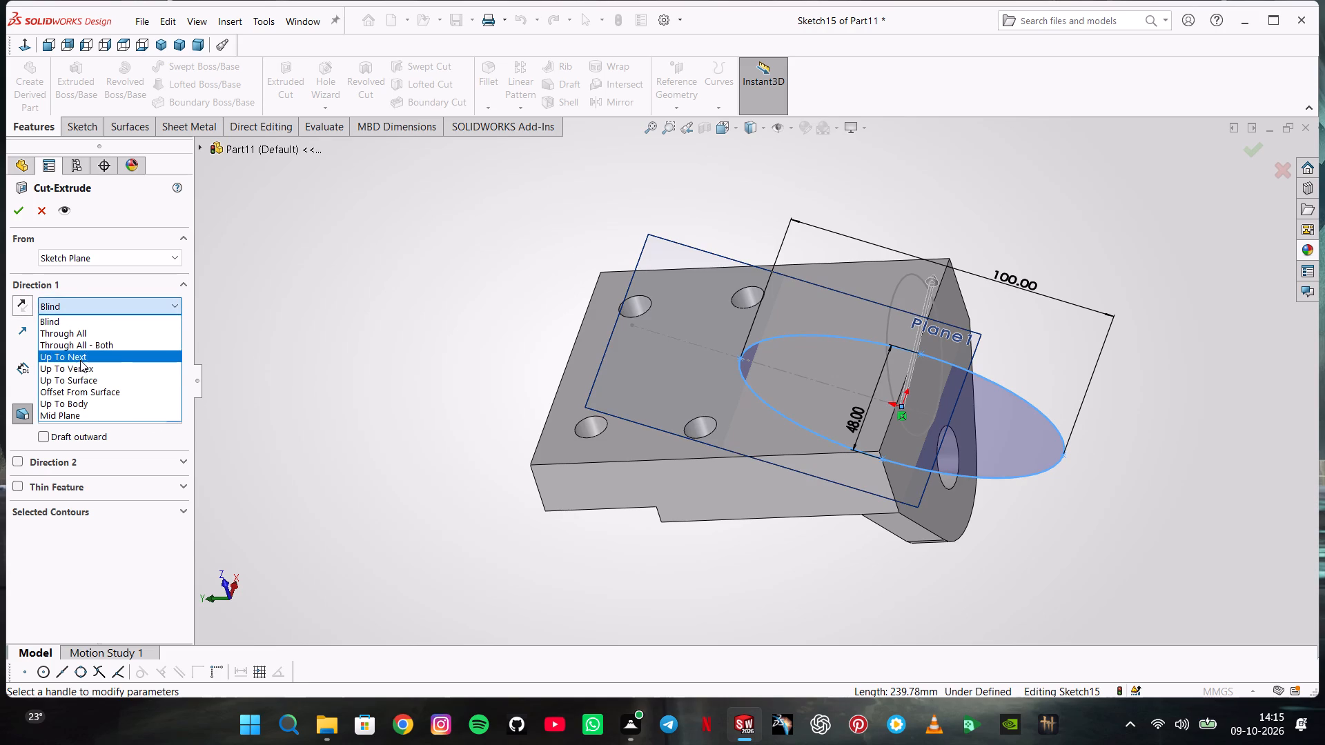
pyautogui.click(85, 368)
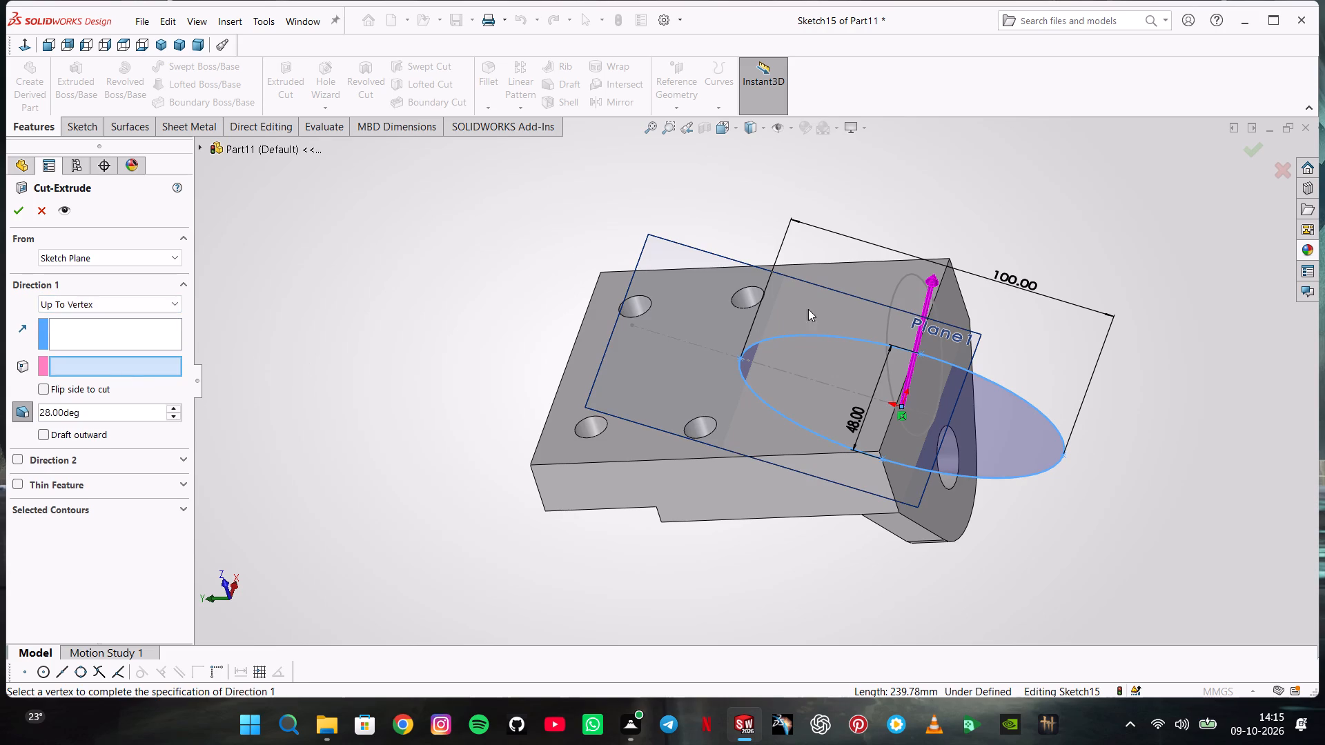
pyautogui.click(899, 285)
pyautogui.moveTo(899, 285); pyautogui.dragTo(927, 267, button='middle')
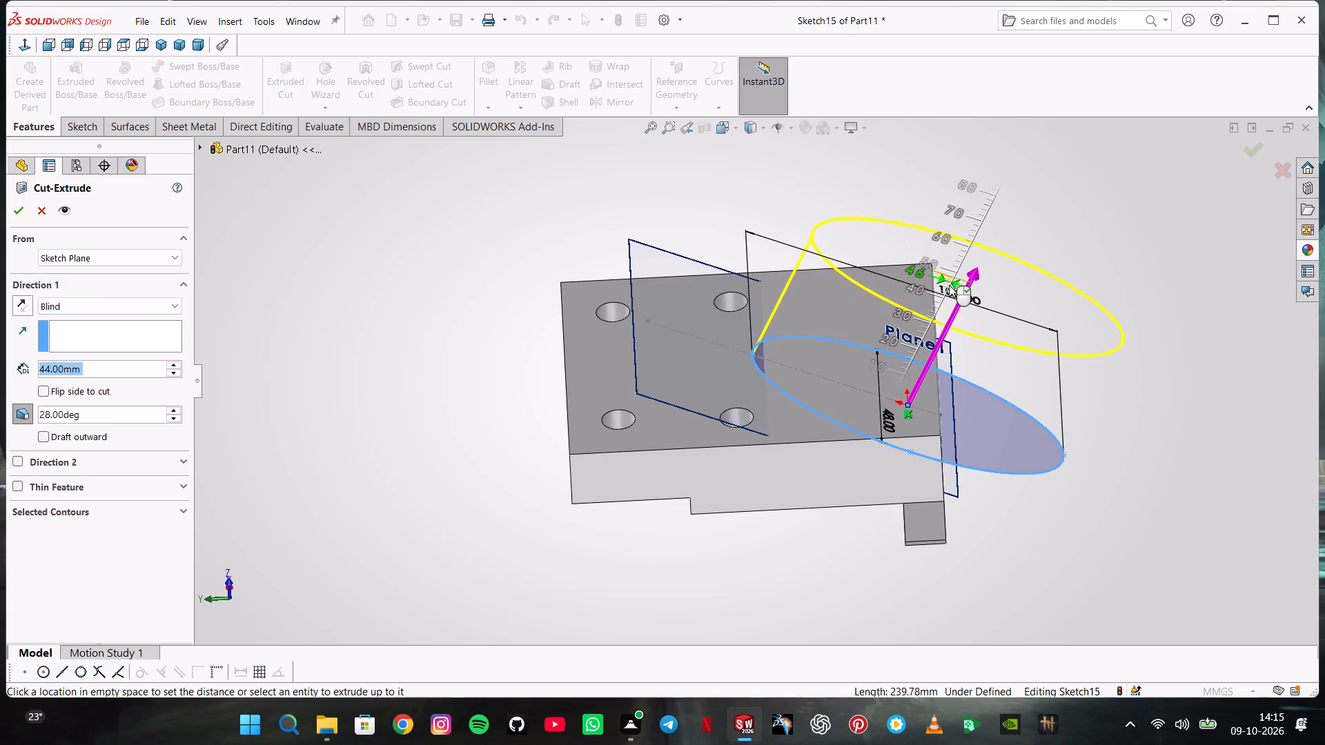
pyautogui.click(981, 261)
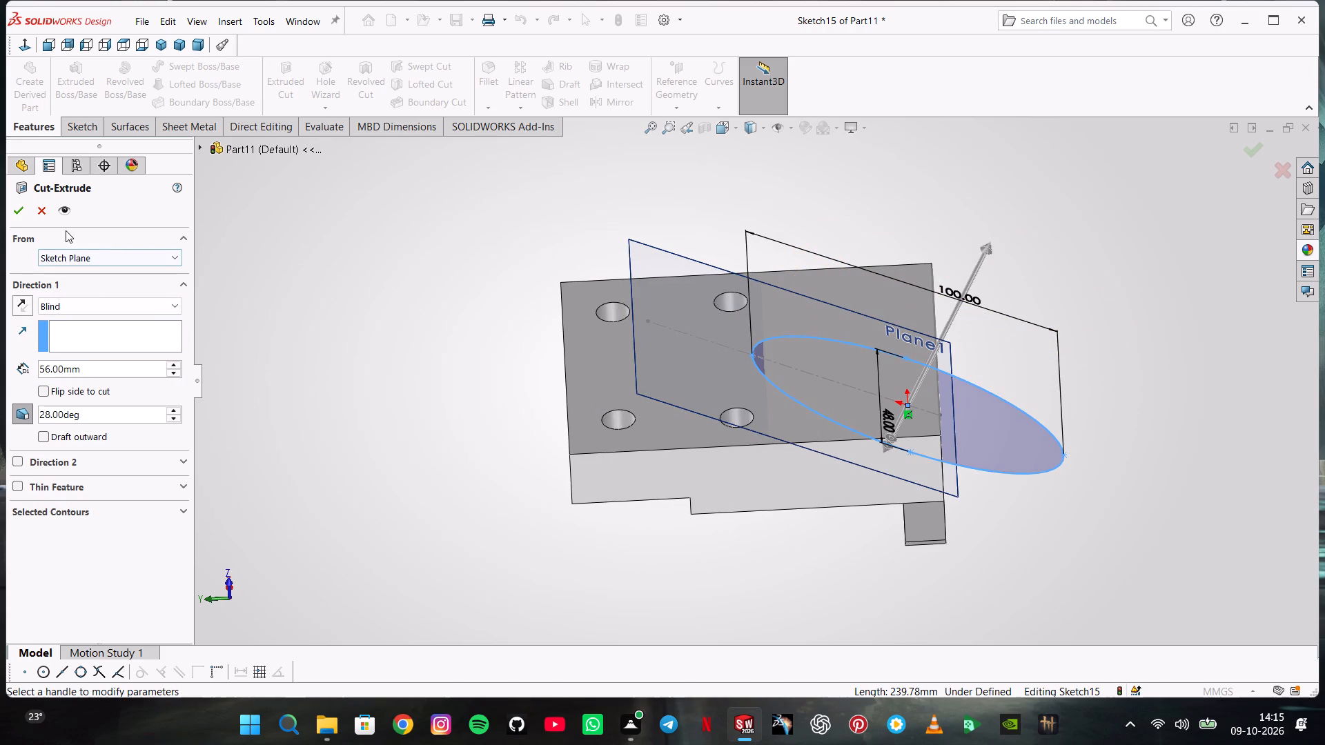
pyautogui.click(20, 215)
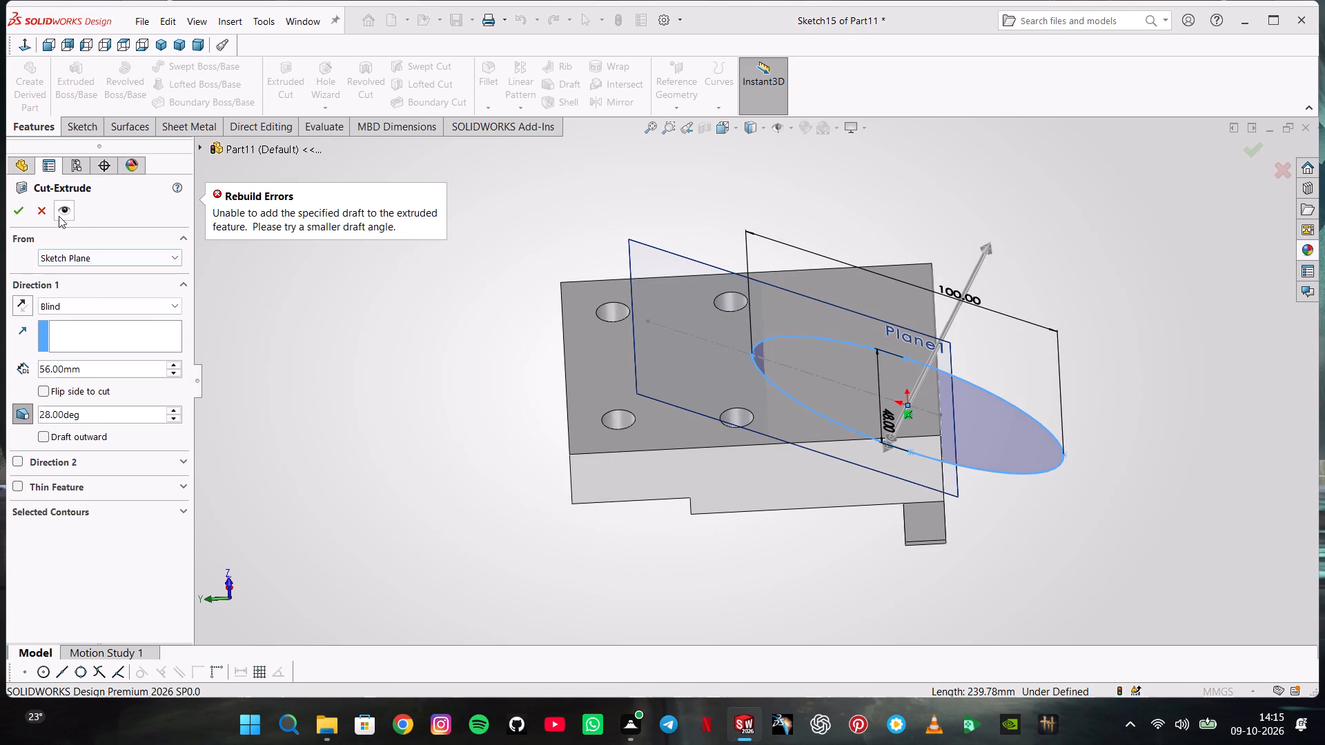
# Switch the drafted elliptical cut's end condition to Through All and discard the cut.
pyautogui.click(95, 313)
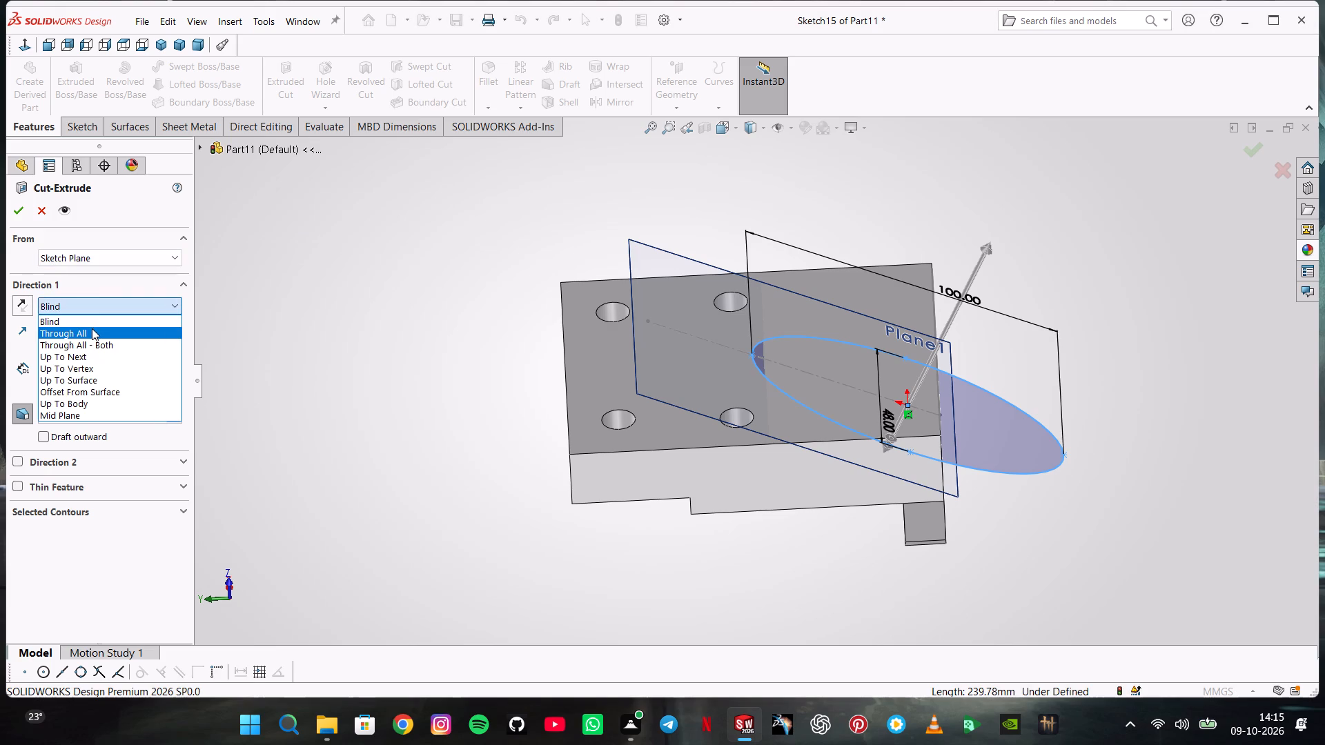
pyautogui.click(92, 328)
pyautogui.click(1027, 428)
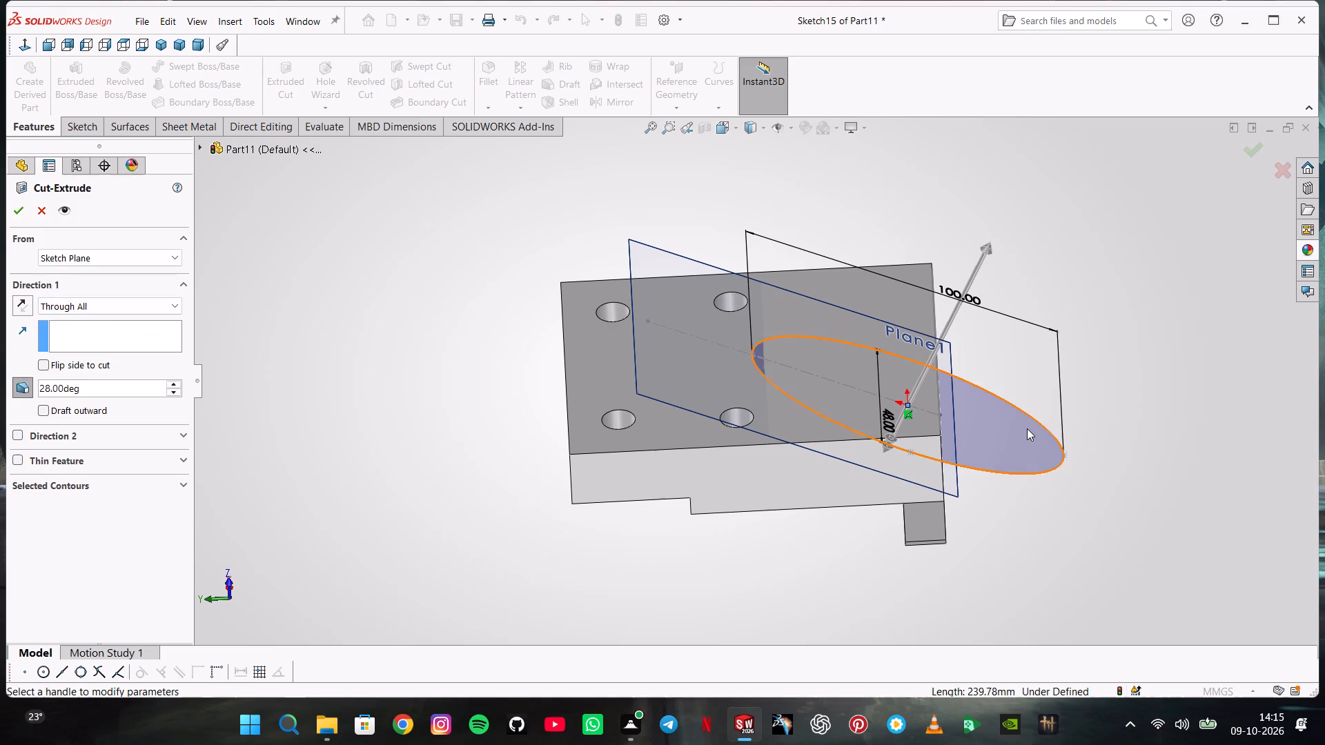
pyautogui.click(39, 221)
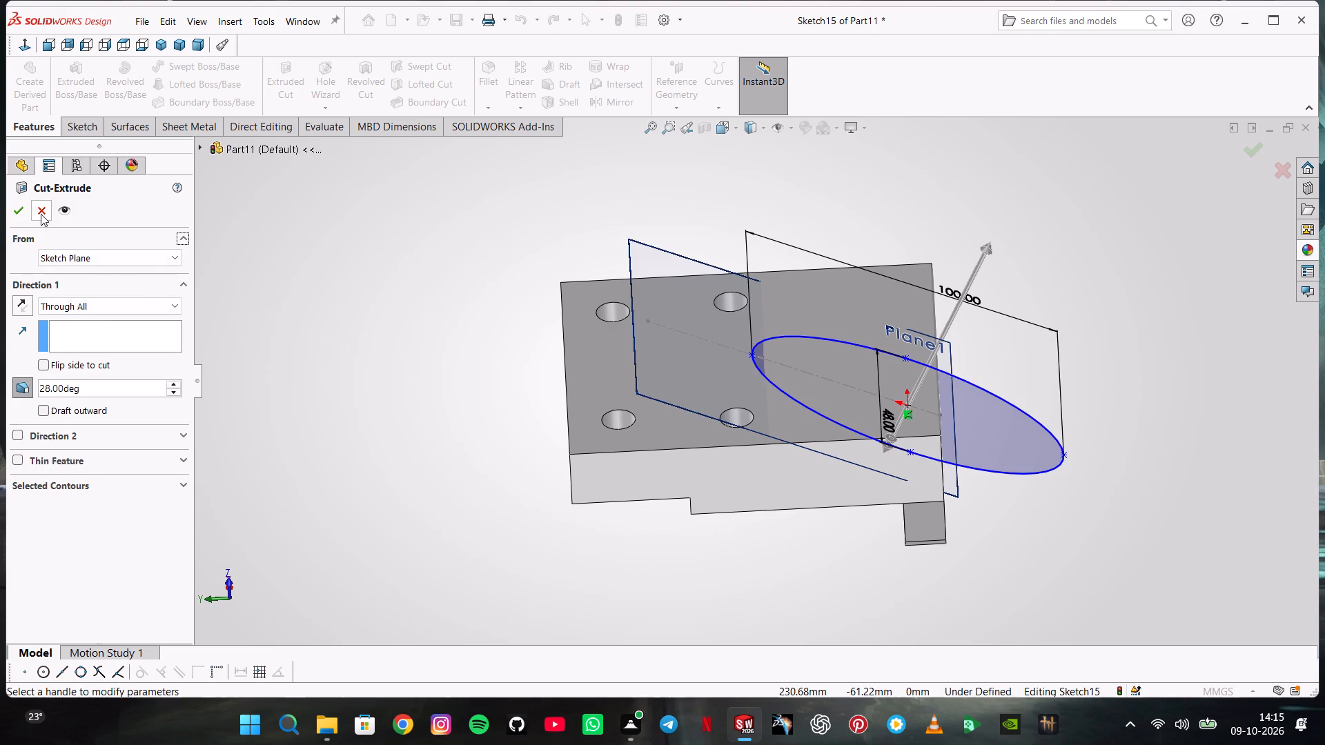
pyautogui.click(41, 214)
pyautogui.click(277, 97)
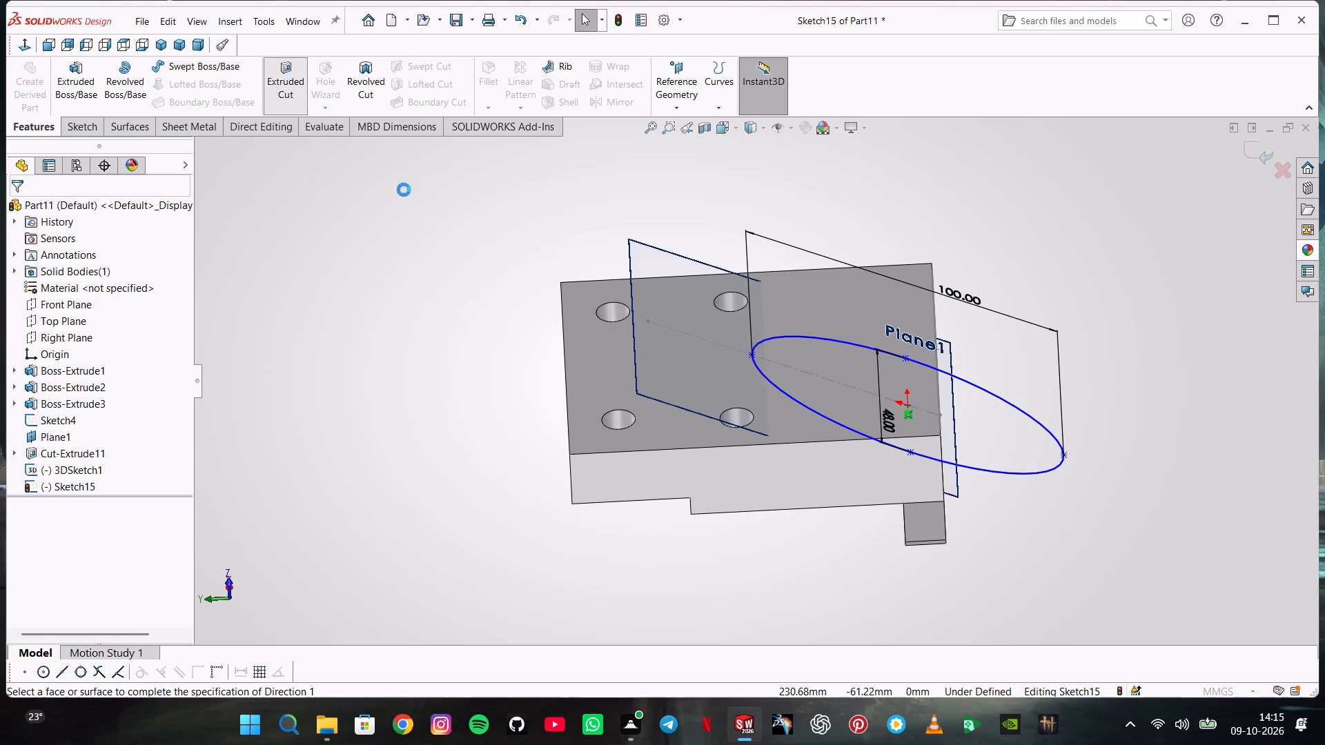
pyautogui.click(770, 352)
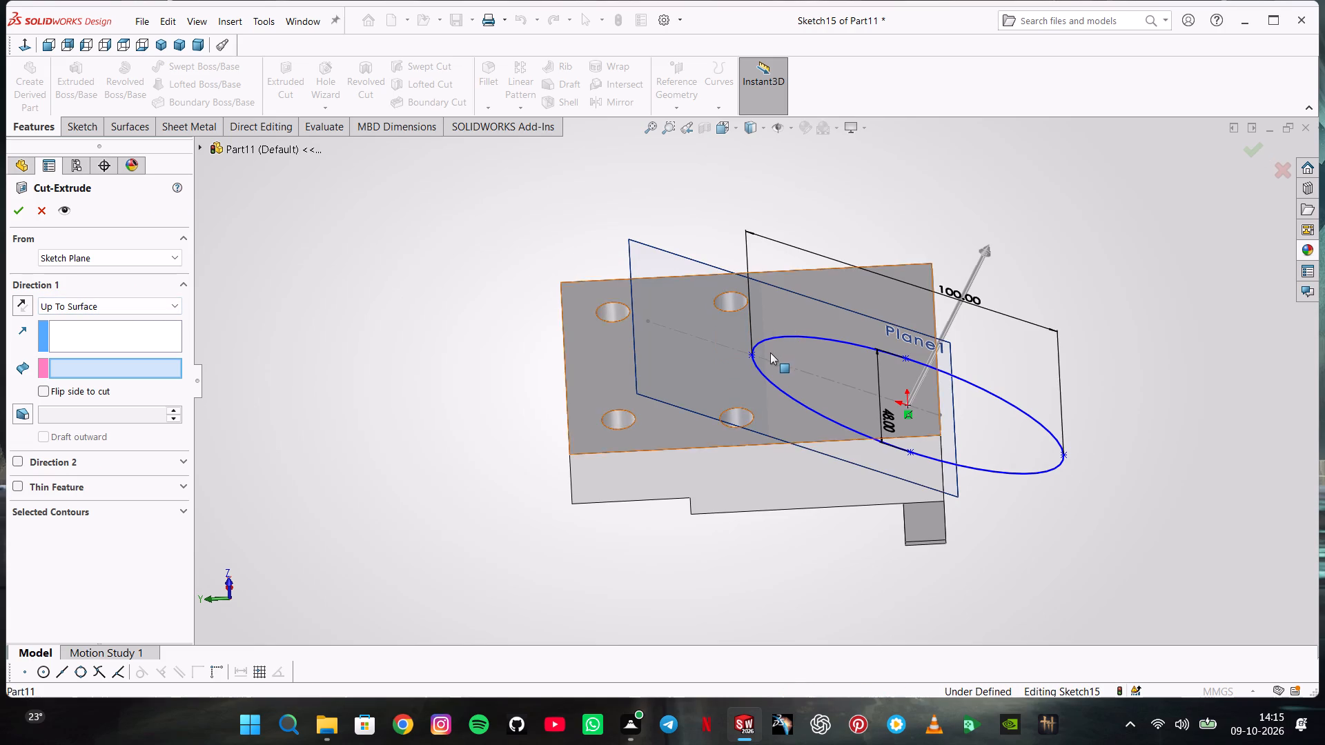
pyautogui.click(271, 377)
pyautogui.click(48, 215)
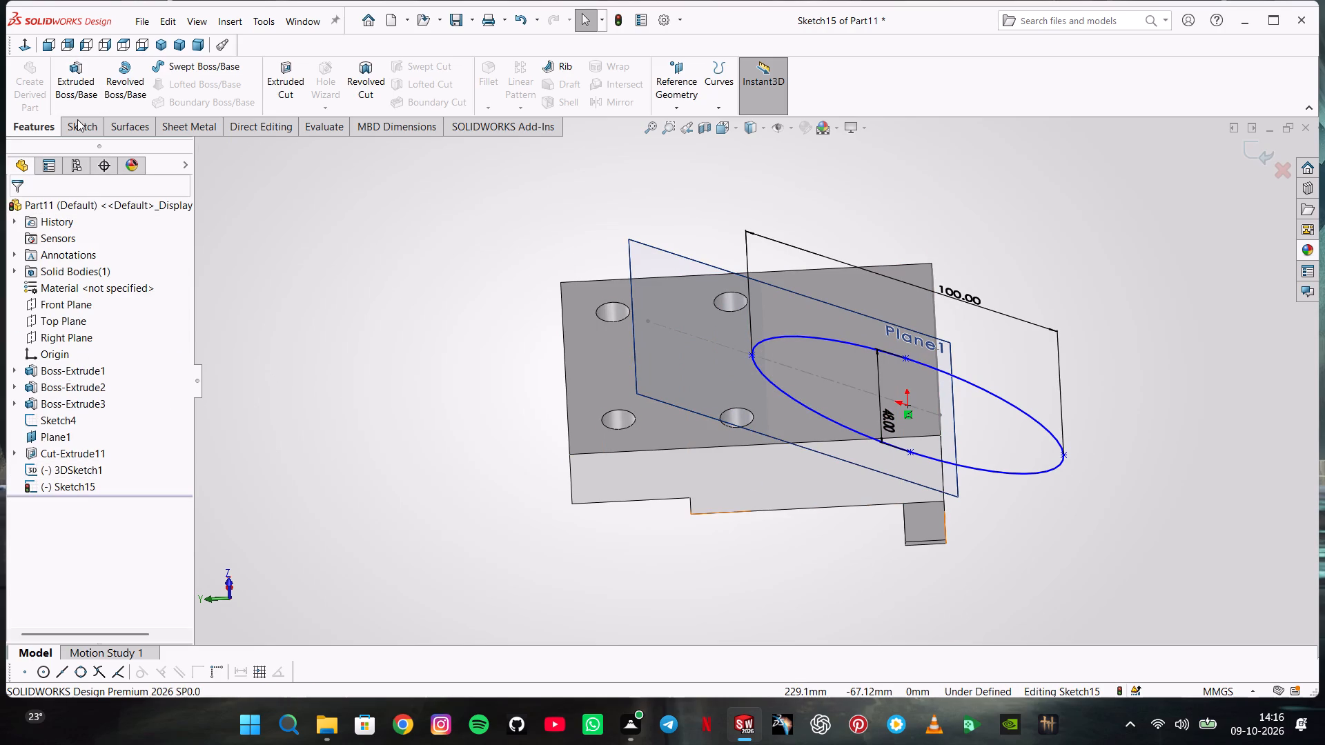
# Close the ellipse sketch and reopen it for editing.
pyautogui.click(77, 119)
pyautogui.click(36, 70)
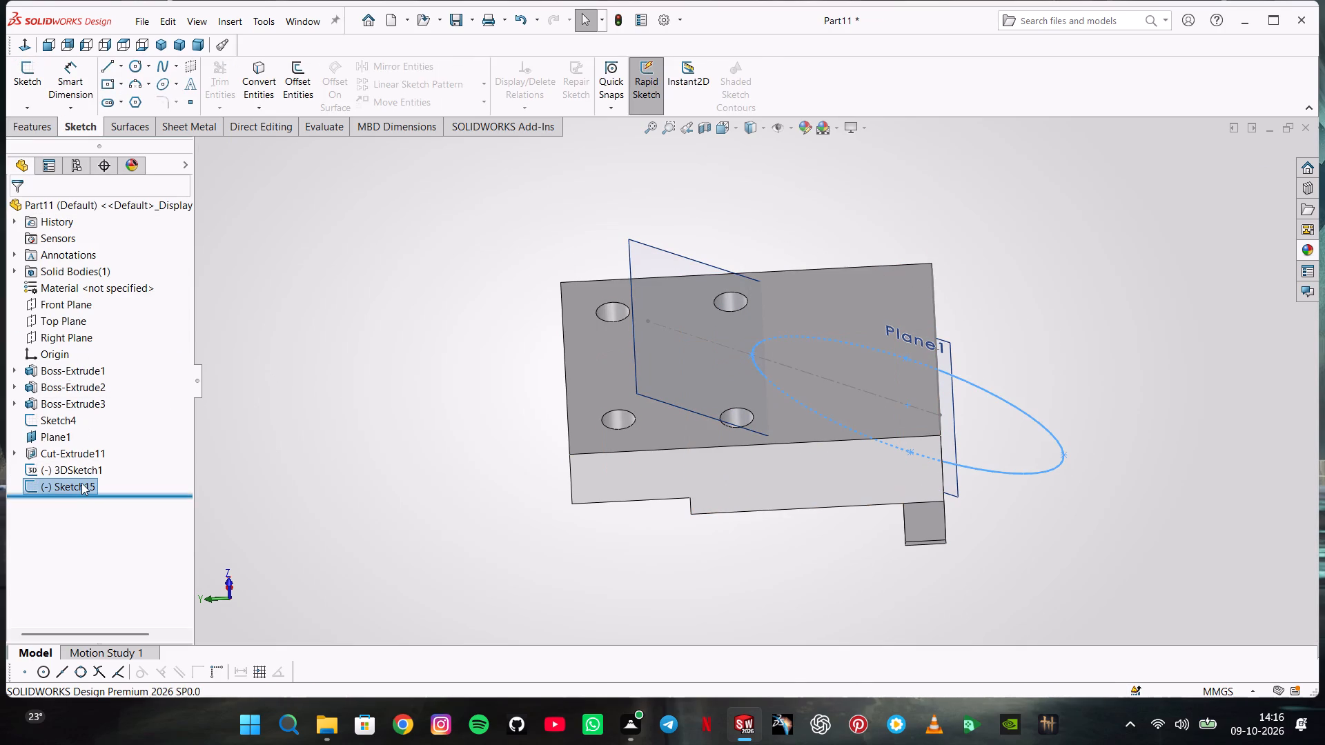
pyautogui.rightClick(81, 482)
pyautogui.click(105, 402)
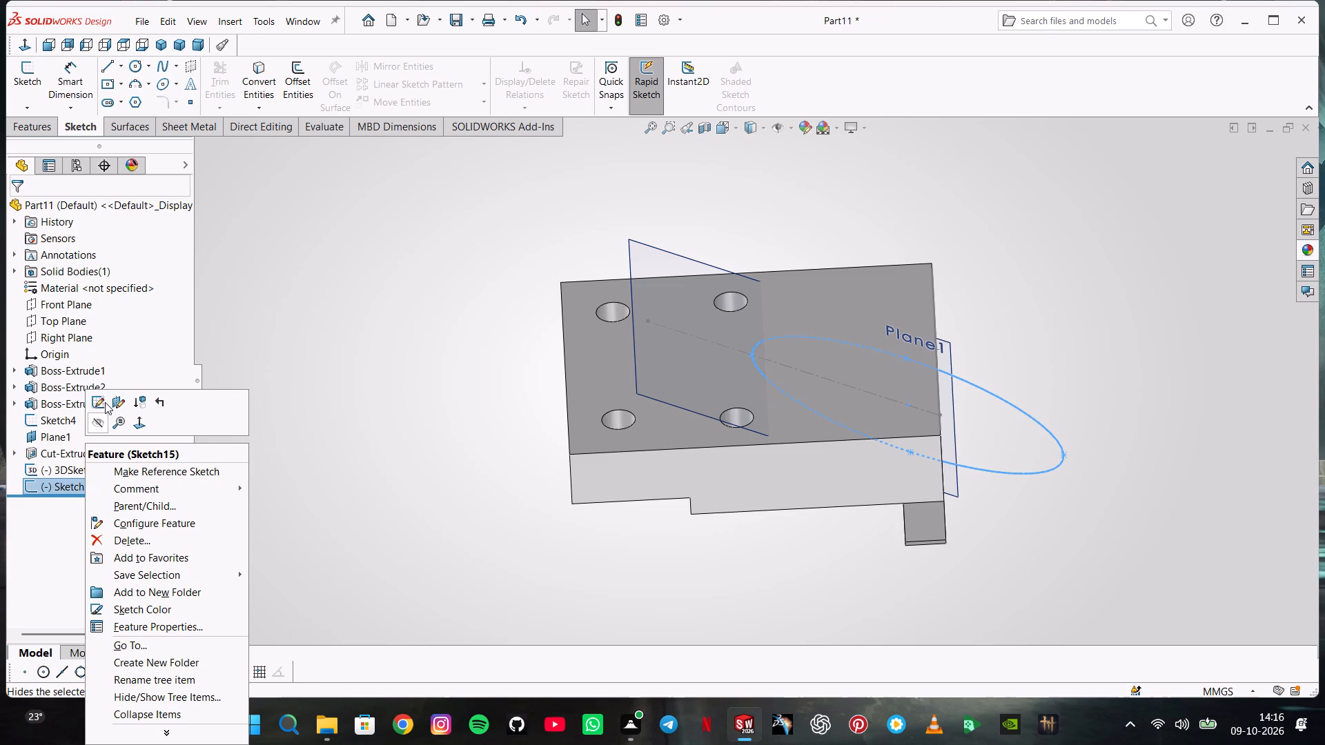
# Start an Extruded Cut of the ellipse with a Blind depth of 55 mm.
pyautogui.click(14, 120)
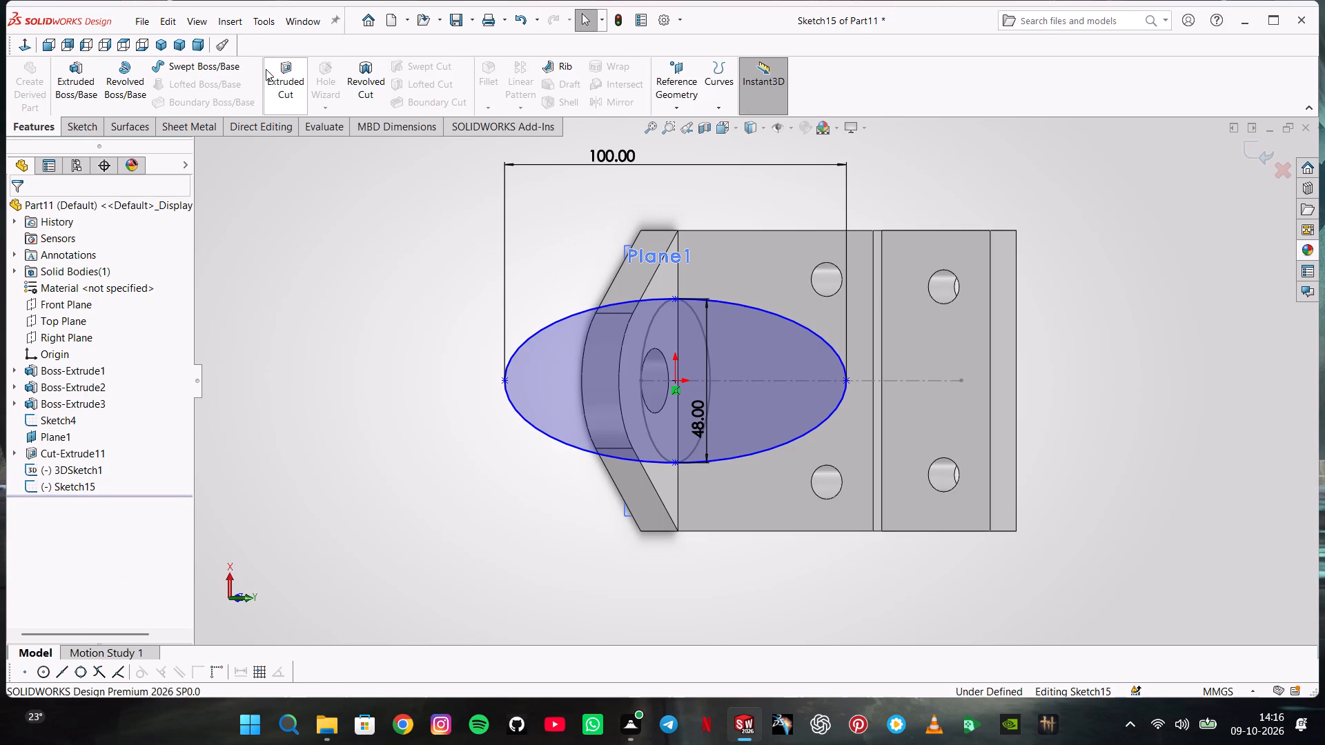
pyautogui.click(268, 69)
pyautogui.moveTo(379, 215); pyautogui.dragTo(550, 379, button='middle')
pyautogui.click(126, 309)
pyautogui.click(117, 323)
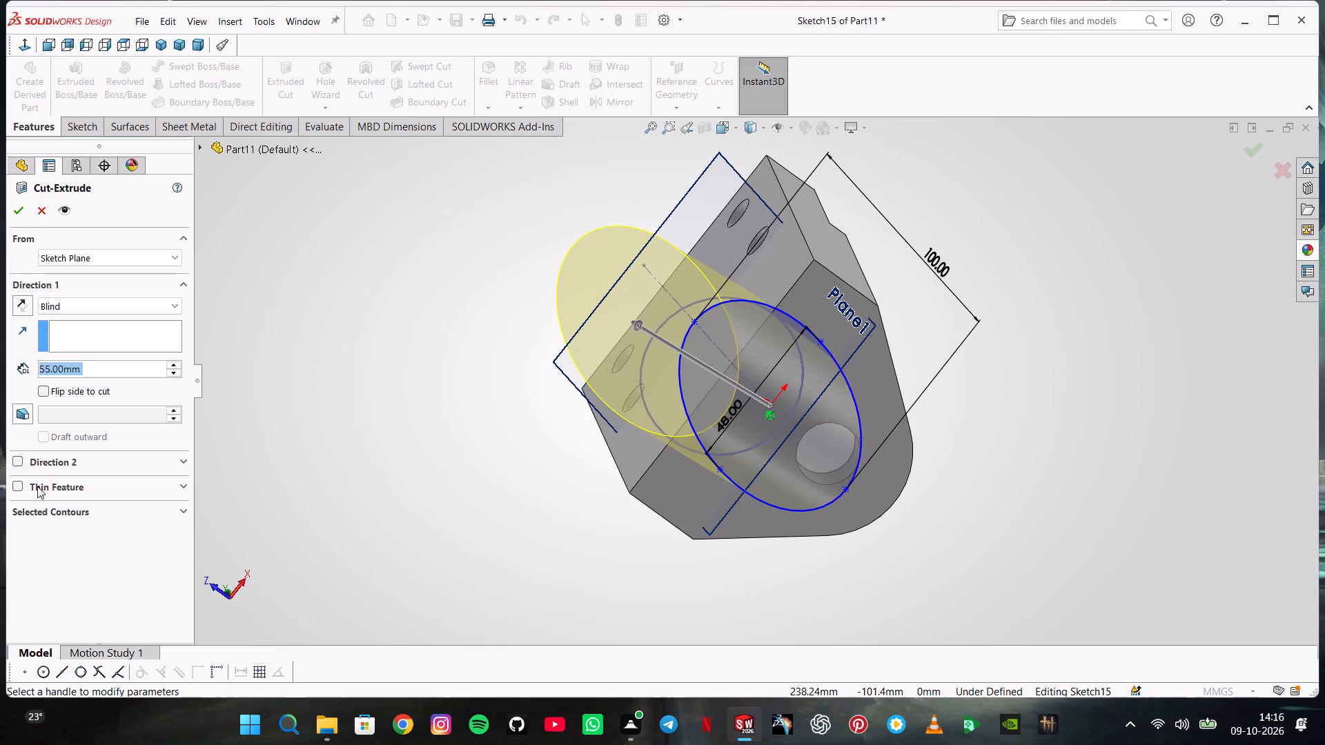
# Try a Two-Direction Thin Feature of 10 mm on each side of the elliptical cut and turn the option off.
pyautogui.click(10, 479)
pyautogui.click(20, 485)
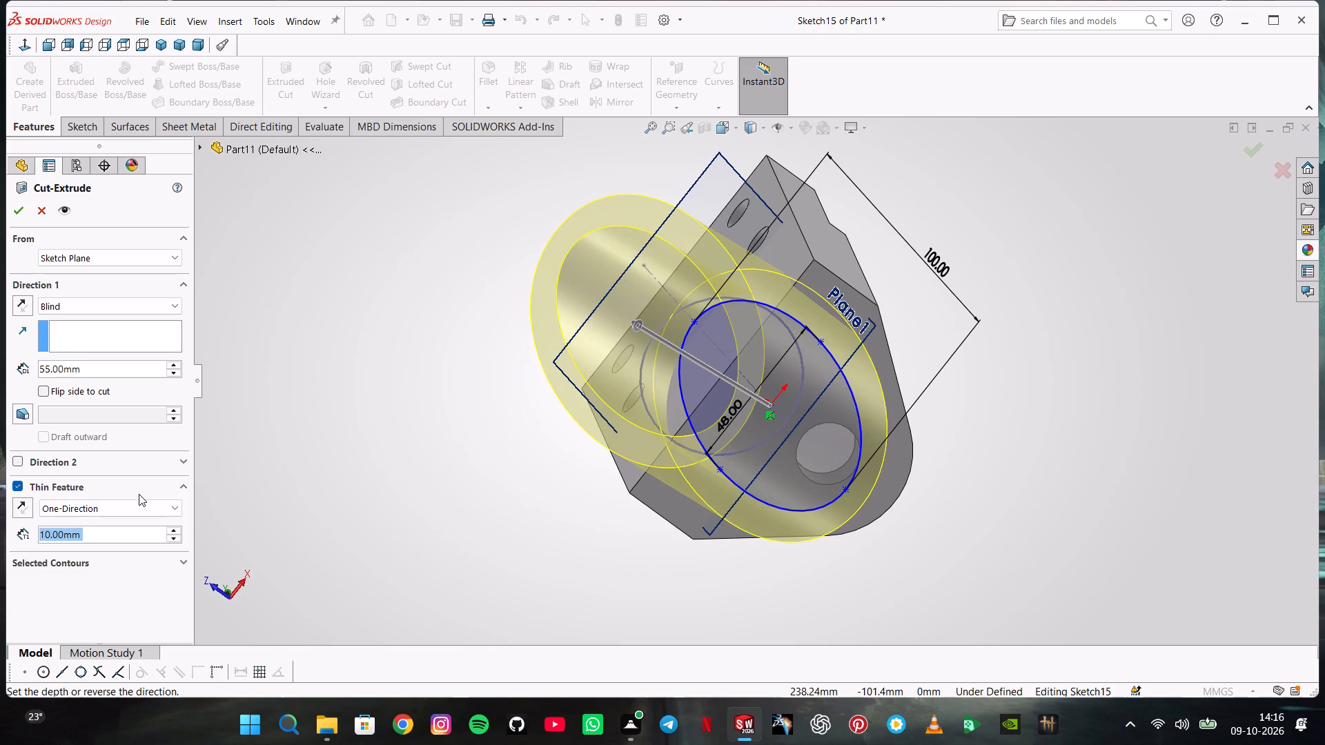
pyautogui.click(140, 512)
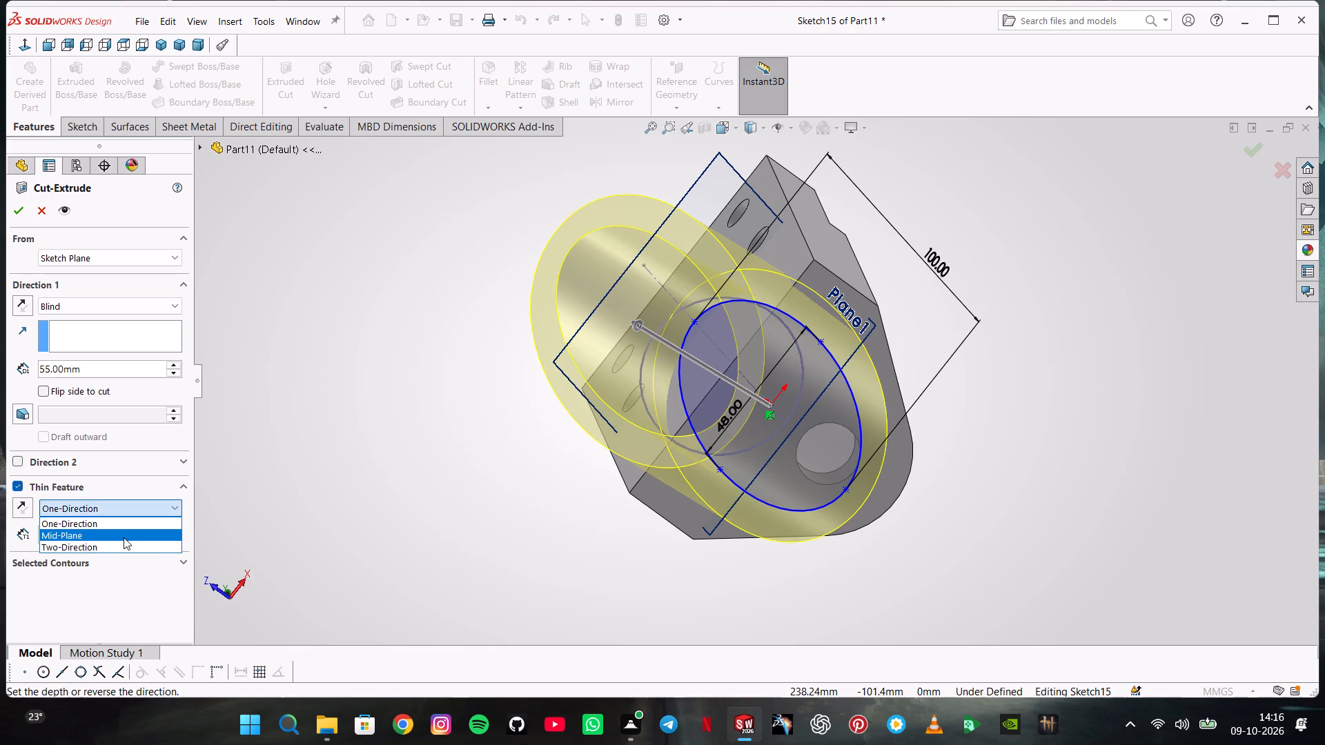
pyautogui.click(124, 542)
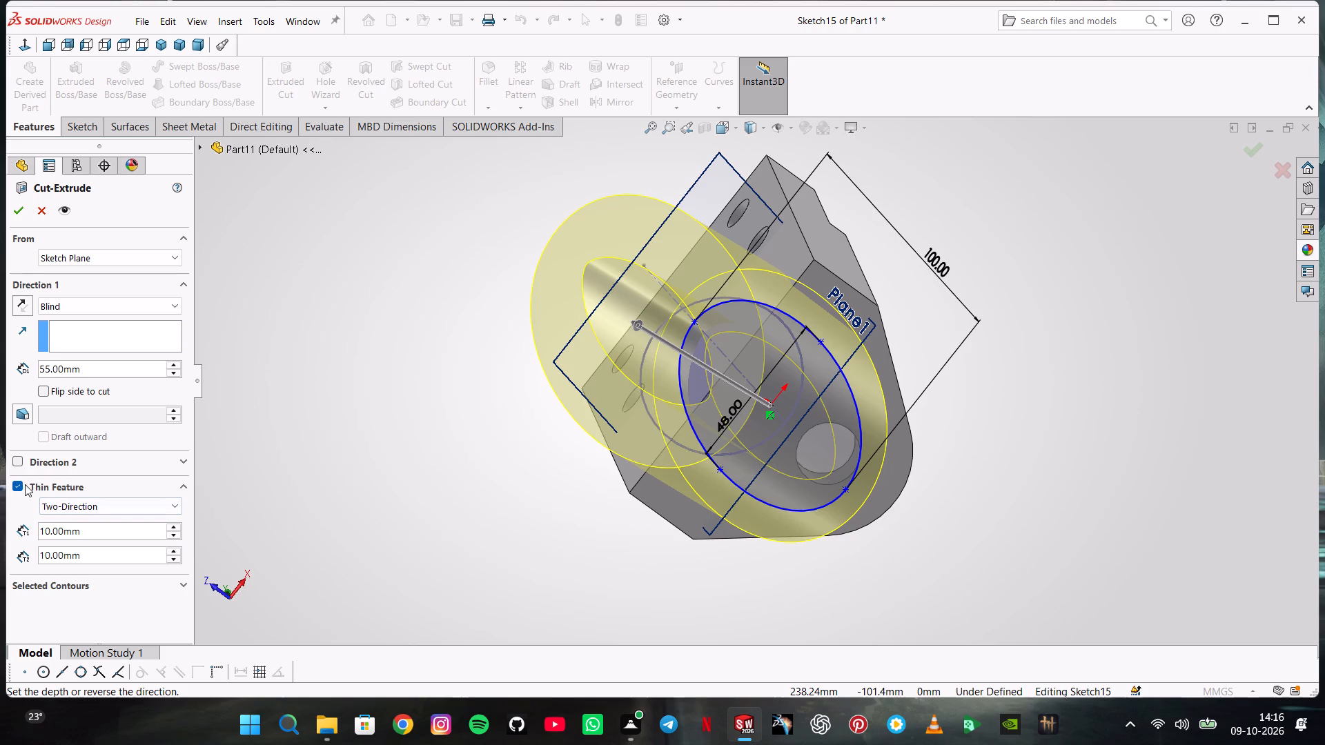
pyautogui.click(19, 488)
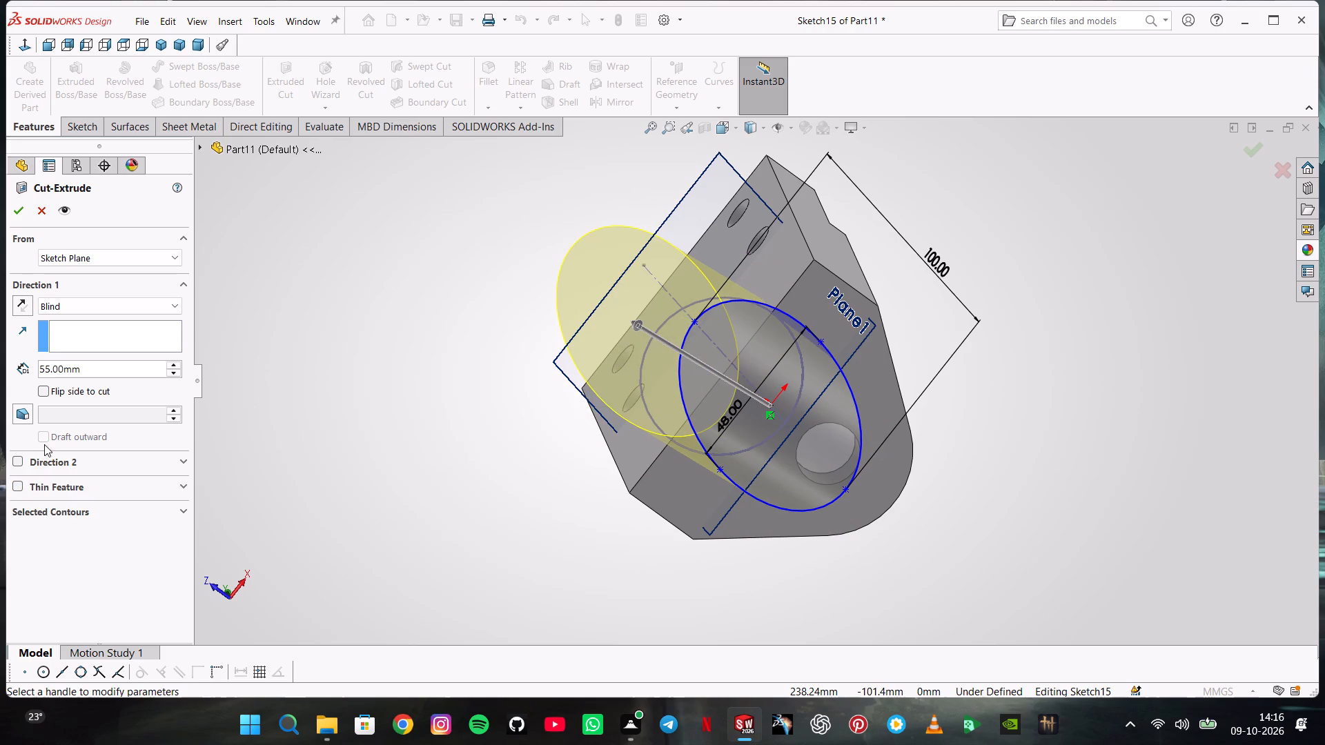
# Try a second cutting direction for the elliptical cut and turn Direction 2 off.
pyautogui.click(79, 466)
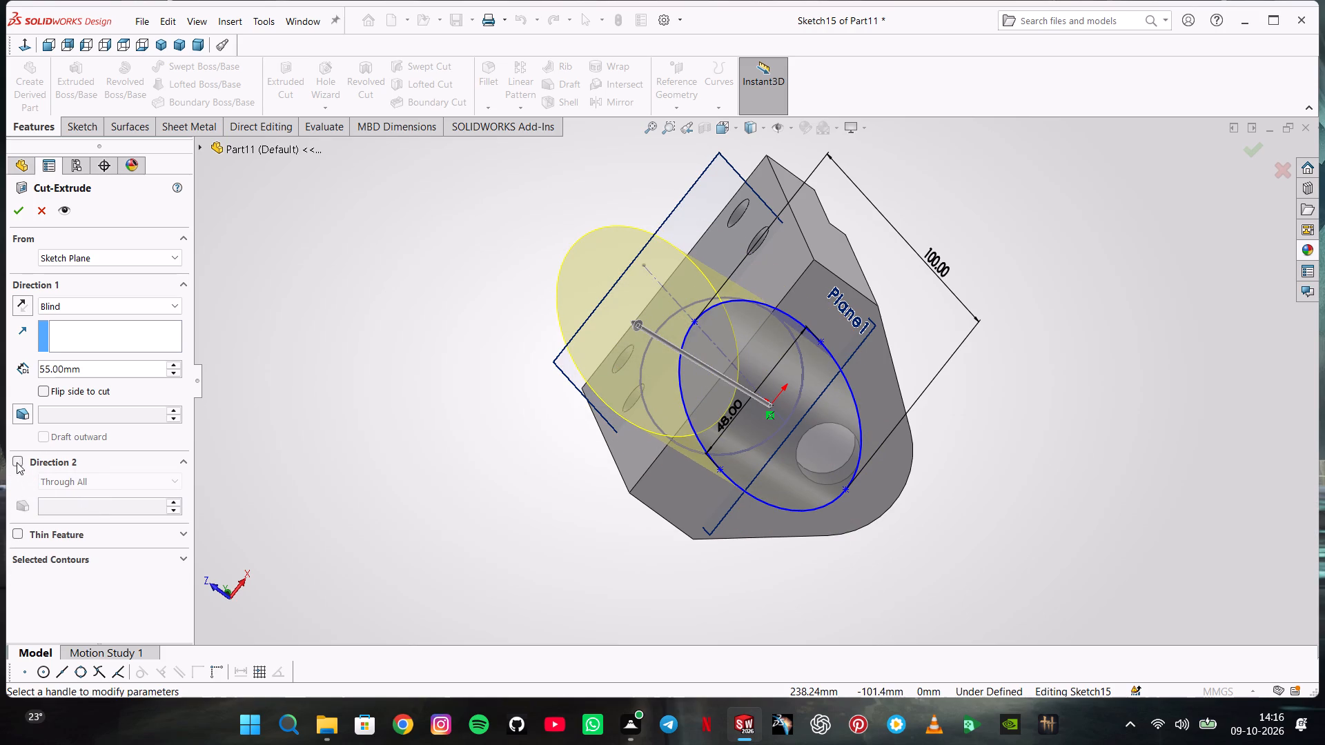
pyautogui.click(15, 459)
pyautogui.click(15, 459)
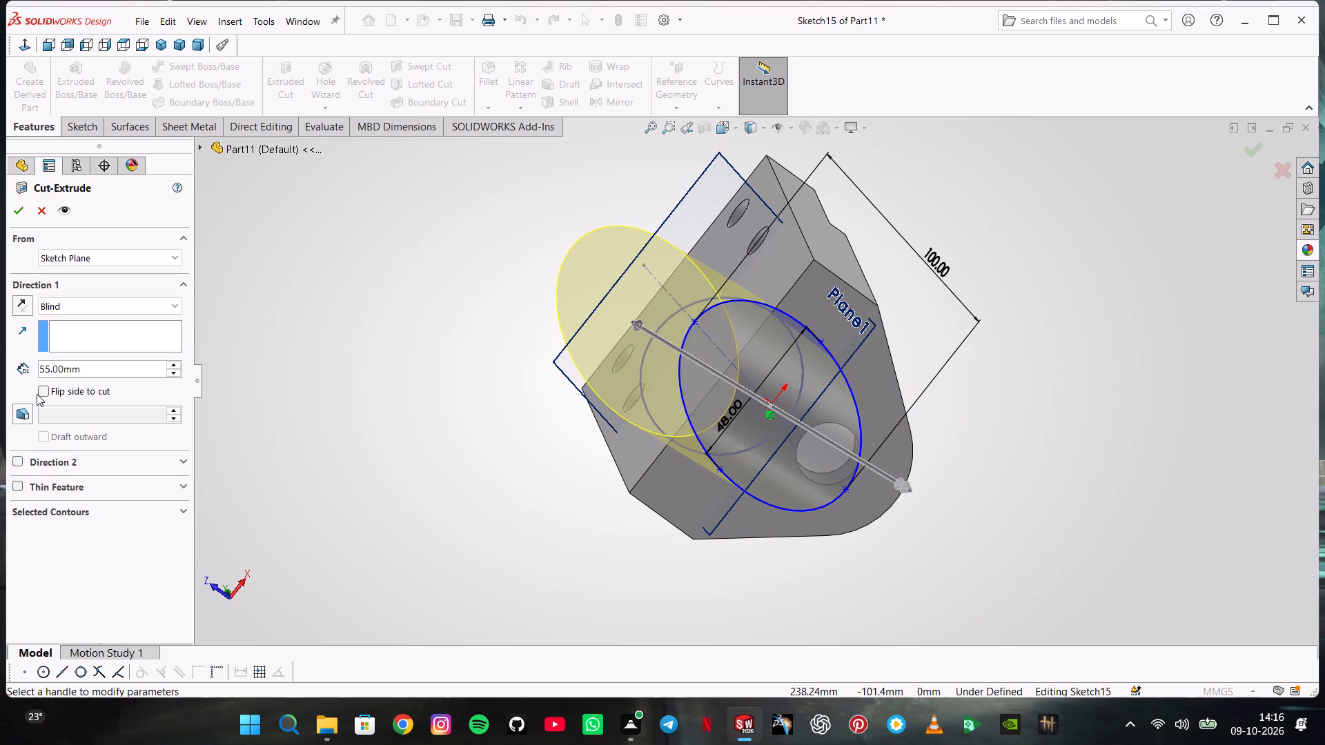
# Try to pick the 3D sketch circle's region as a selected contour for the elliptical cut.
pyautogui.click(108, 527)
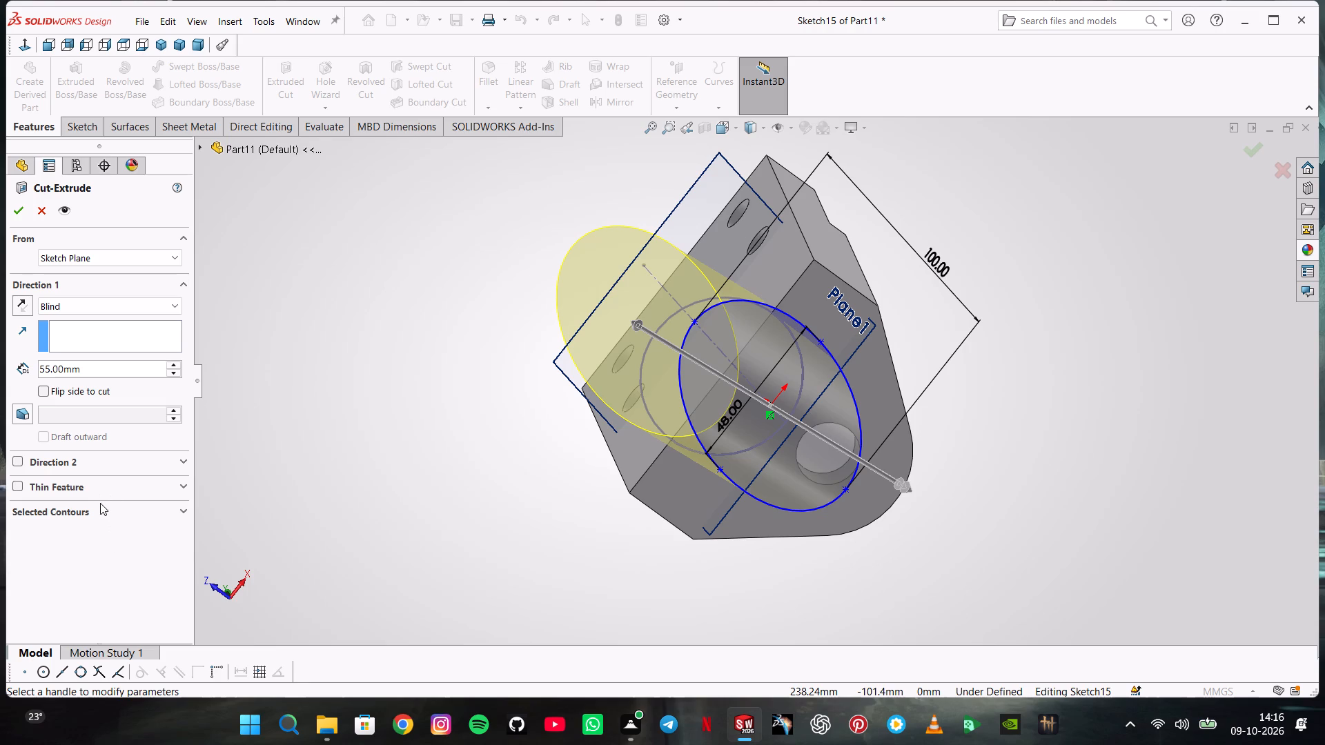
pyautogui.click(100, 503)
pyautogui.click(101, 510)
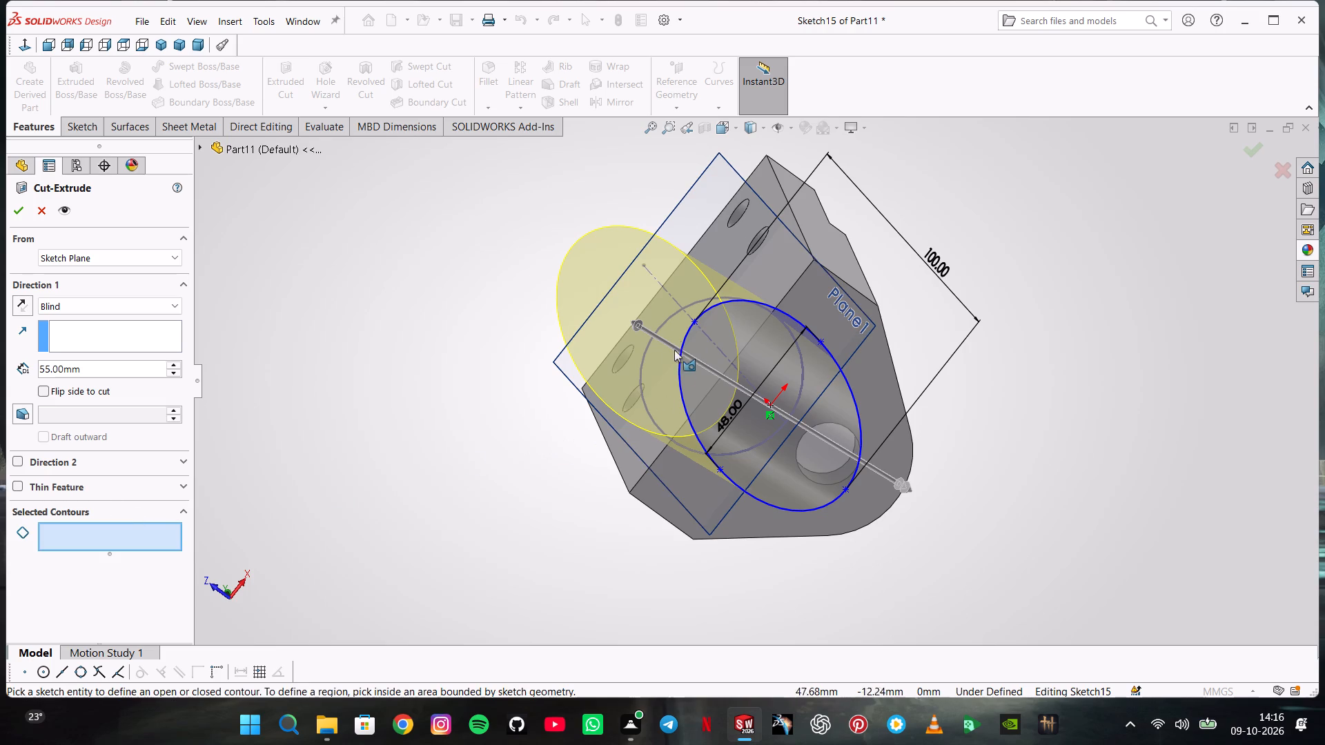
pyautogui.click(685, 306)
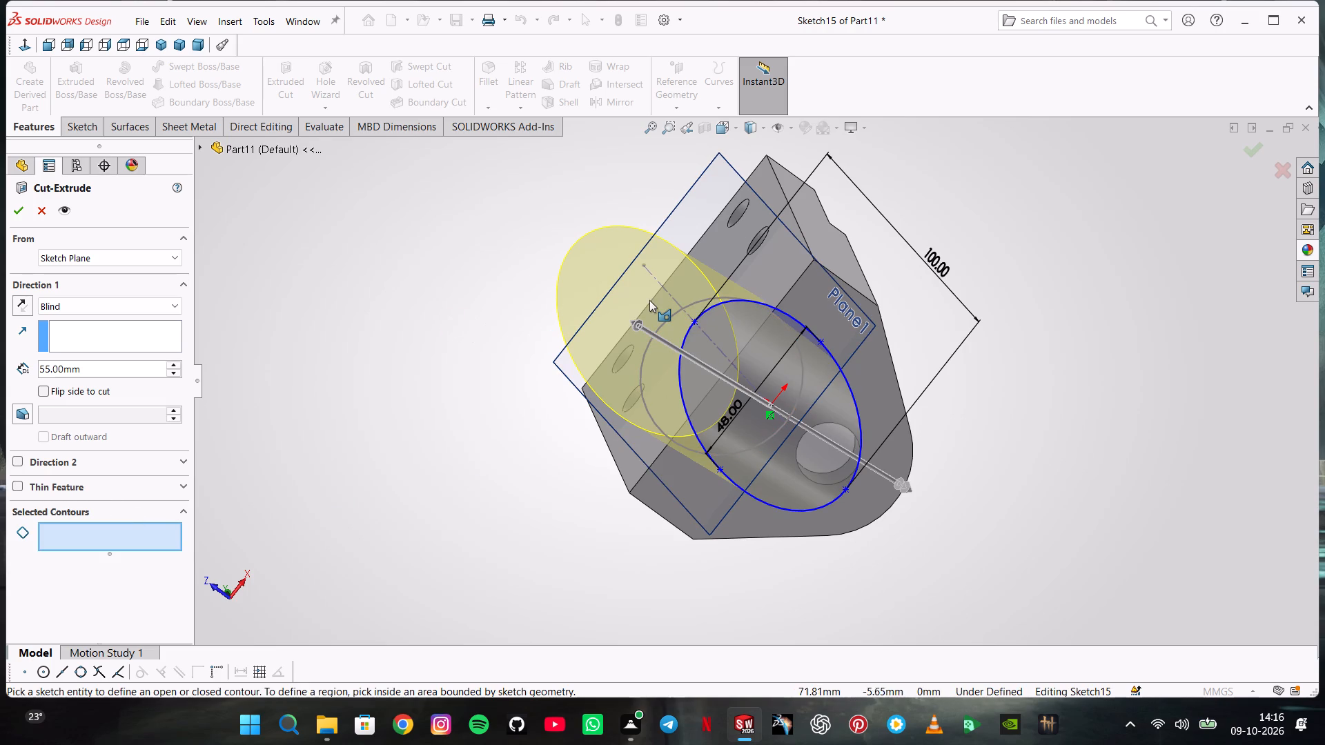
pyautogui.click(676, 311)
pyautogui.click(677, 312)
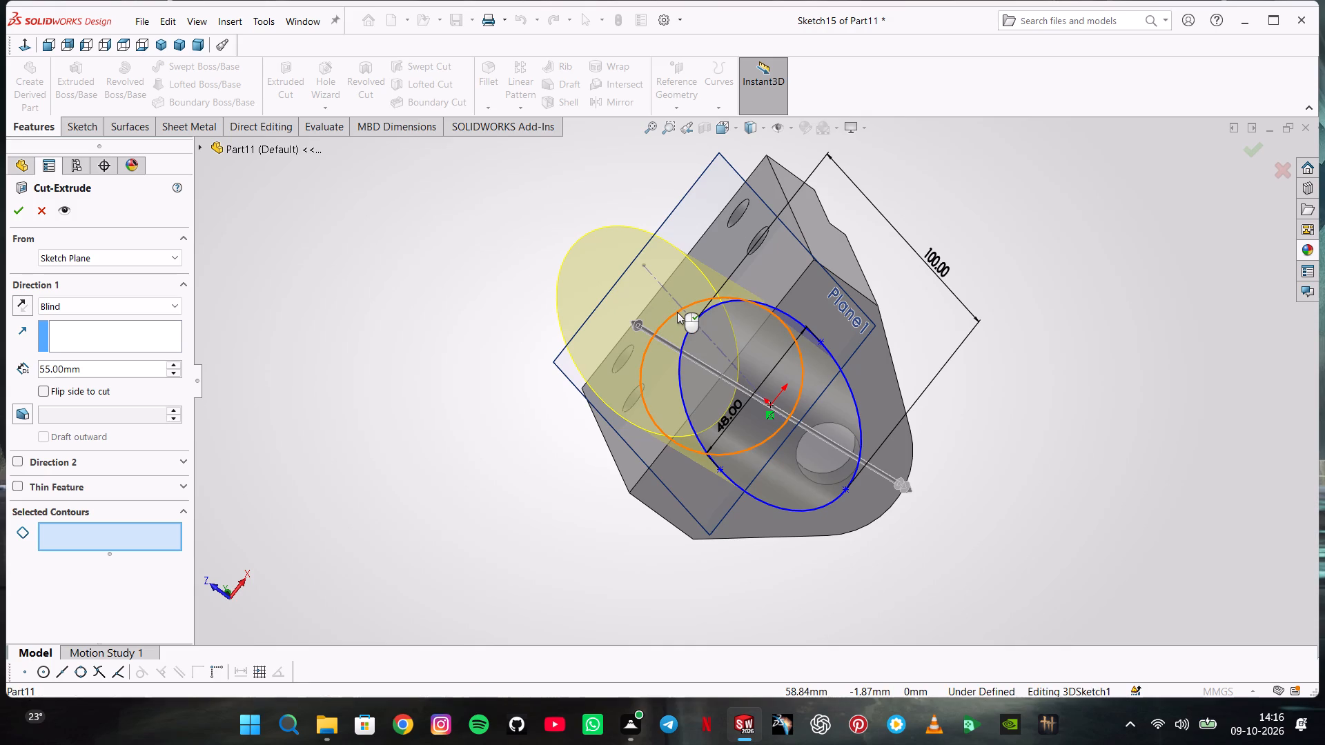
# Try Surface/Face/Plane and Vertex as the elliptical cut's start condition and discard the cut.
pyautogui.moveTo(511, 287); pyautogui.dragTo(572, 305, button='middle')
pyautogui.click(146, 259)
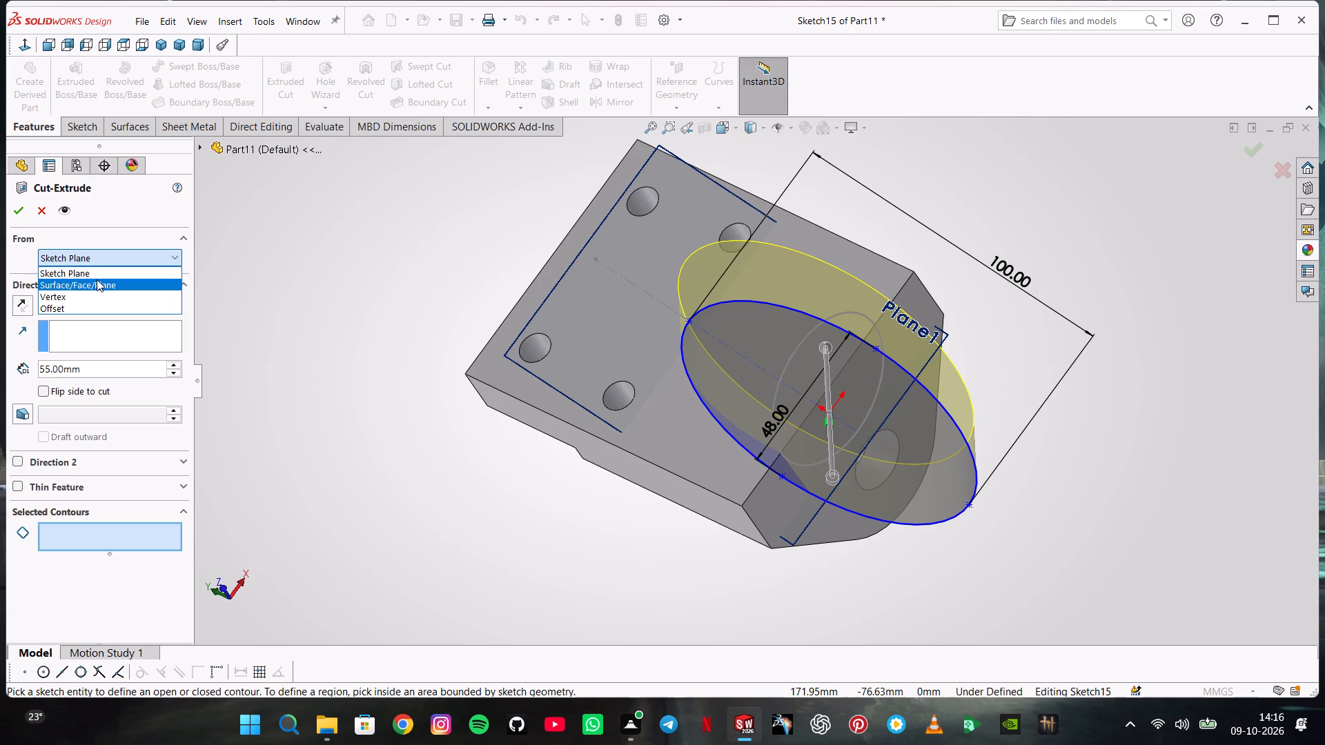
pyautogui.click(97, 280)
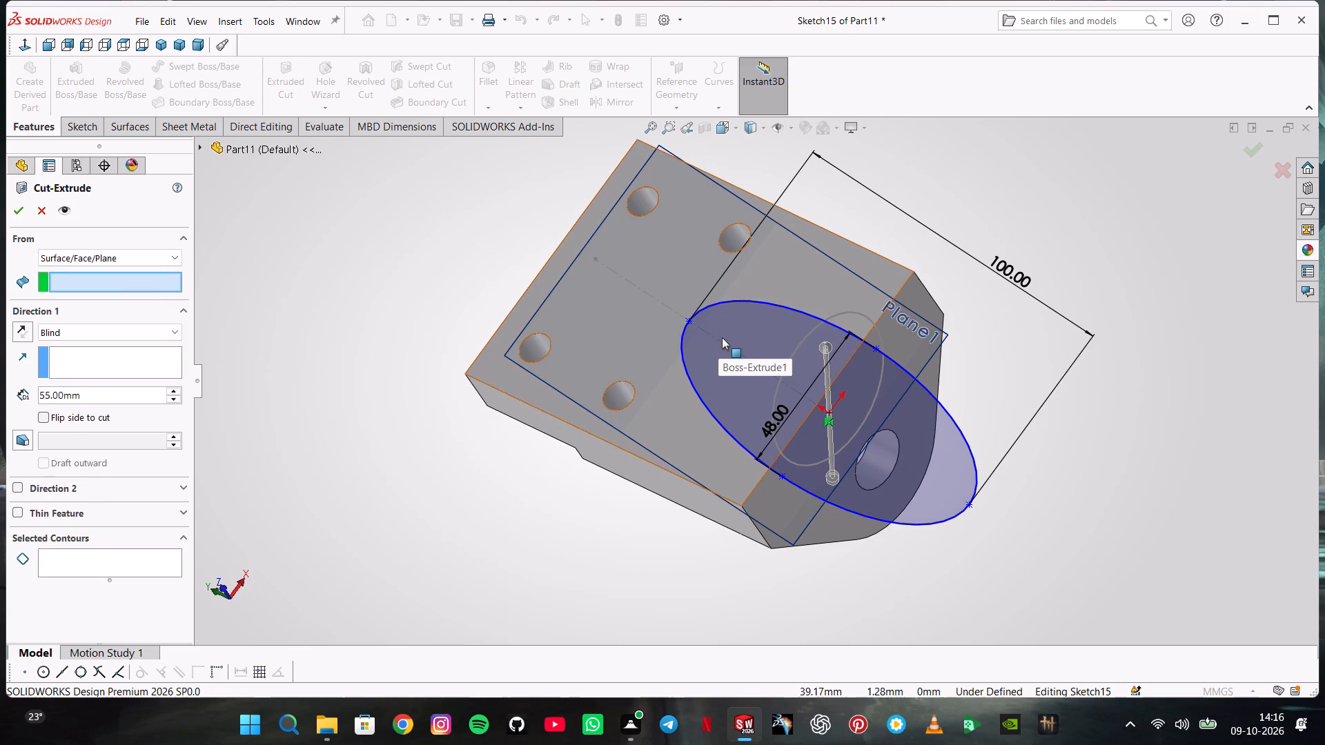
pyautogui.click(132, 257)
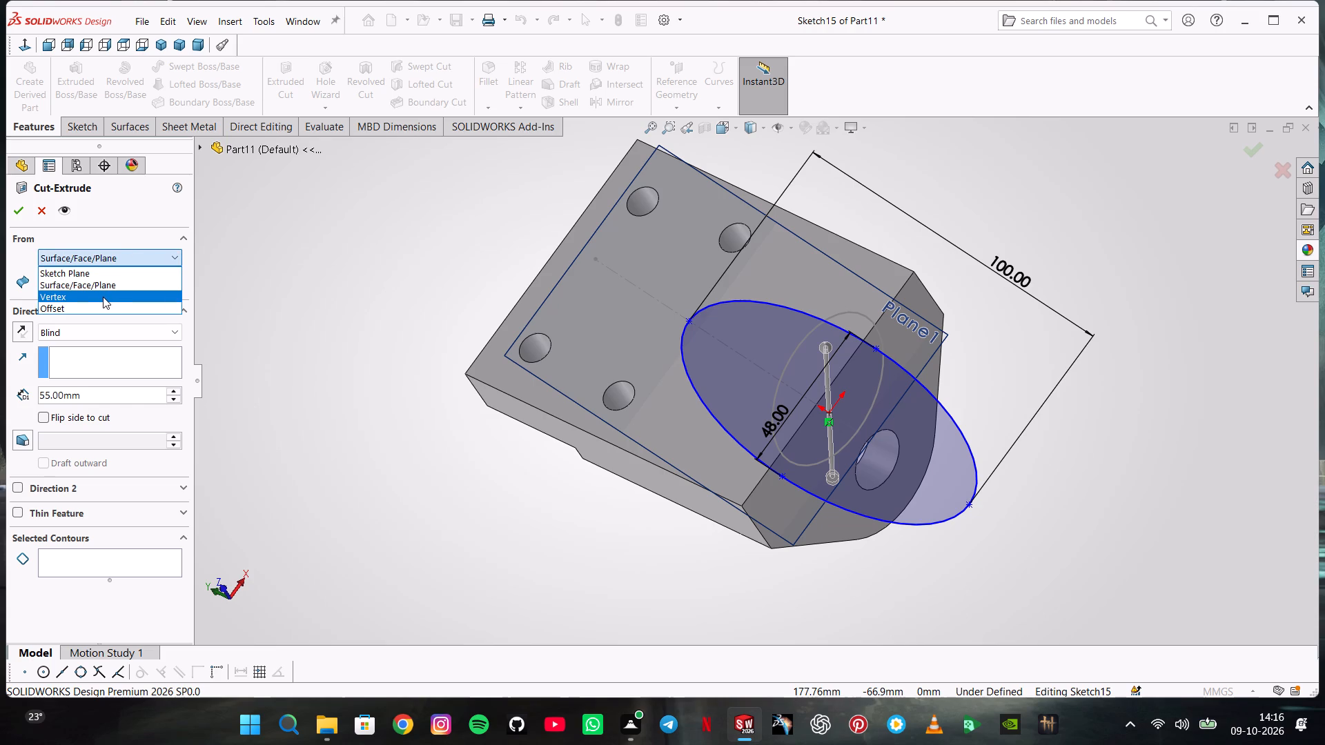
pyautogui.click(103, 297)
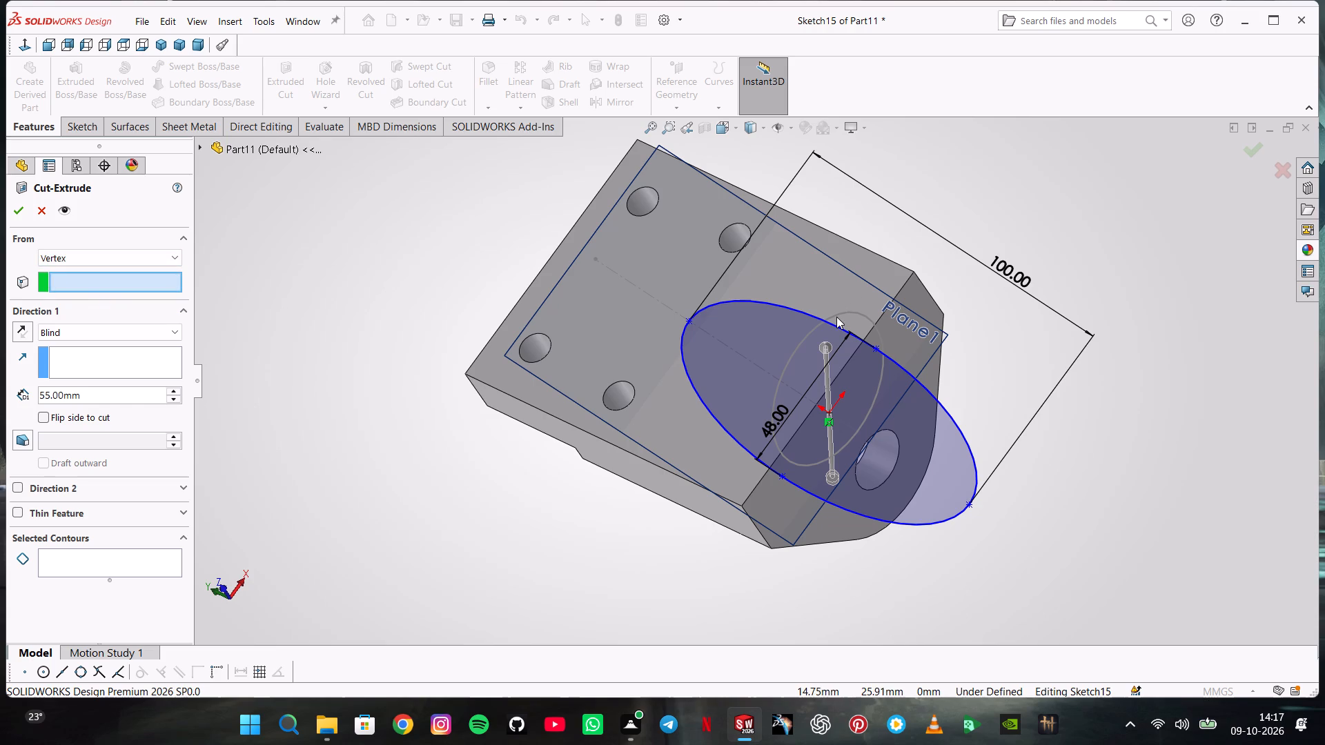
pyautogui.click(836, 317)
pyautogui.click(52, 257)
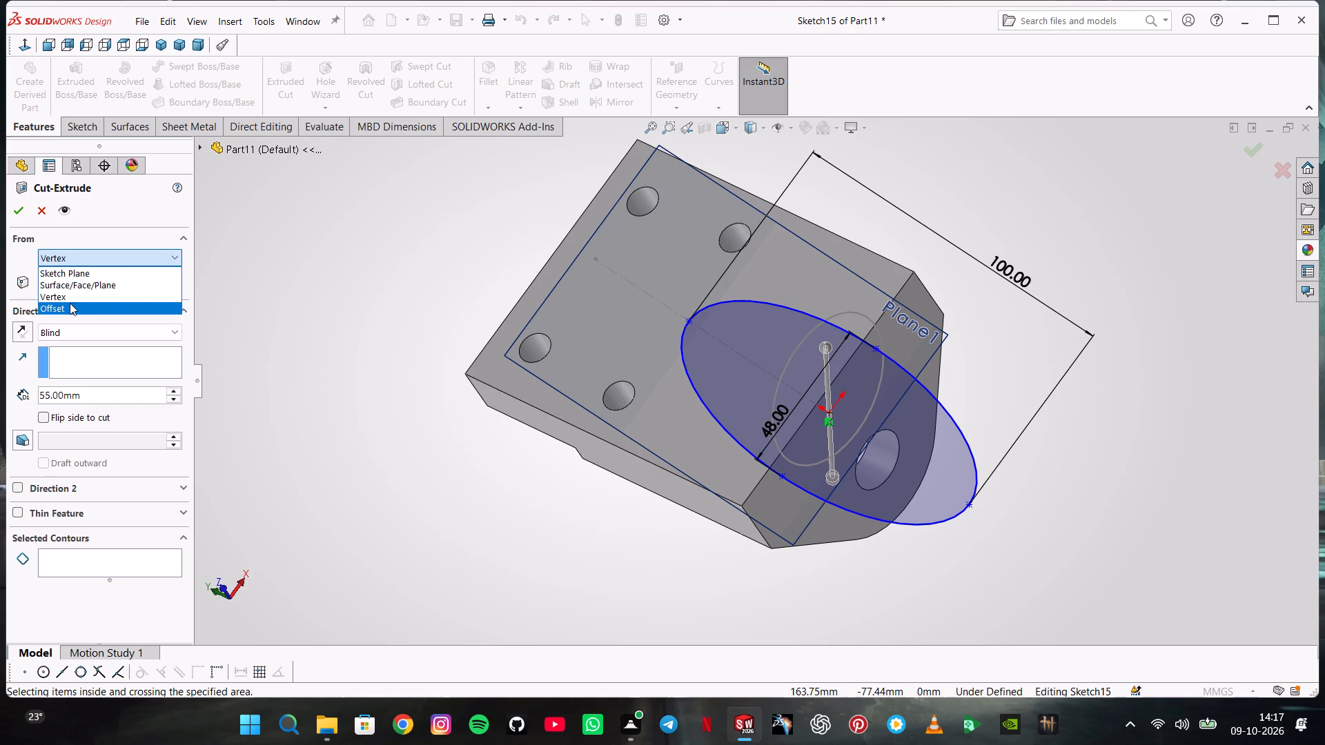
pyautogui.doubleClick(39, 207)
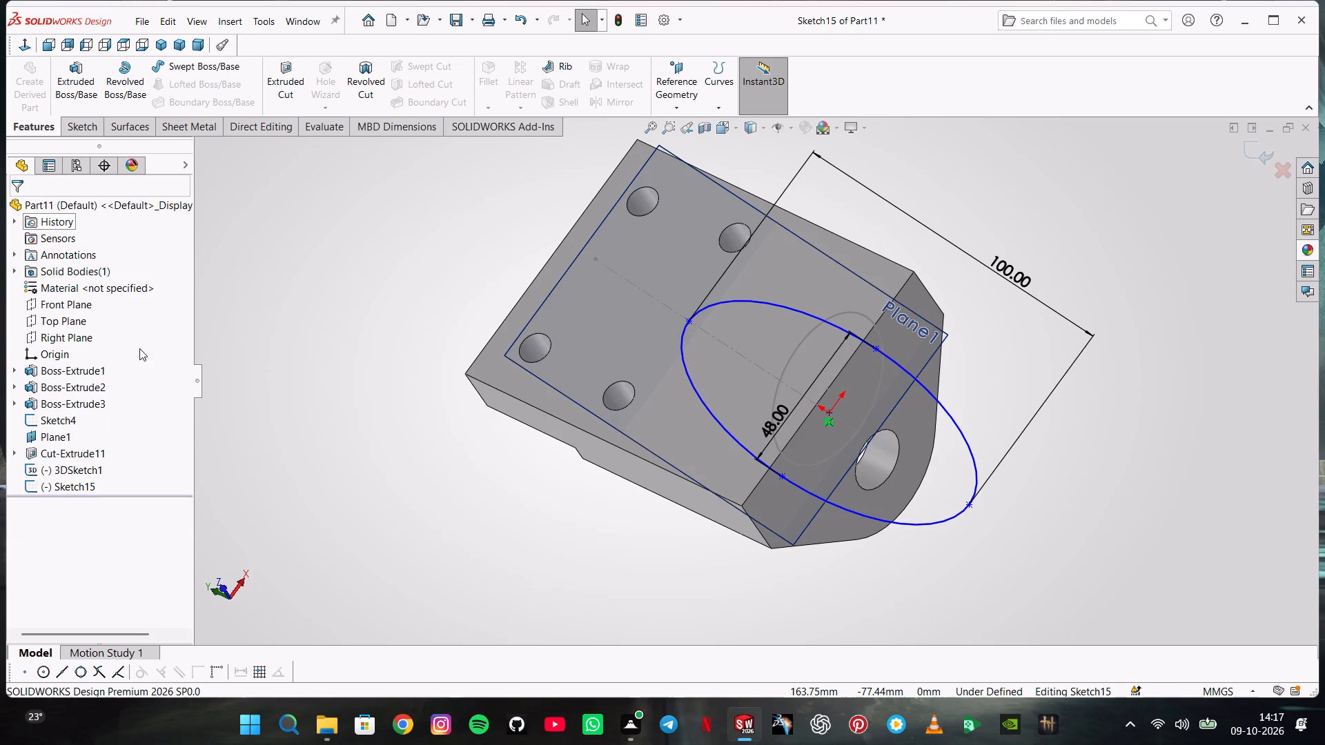
# Close the ellipse sketch and delete 3DSketch1, the circle crossing the plate's edge.
pyautogui.moveTo(580, 510); pyautogui.dragTo(539, 448, button='middle')
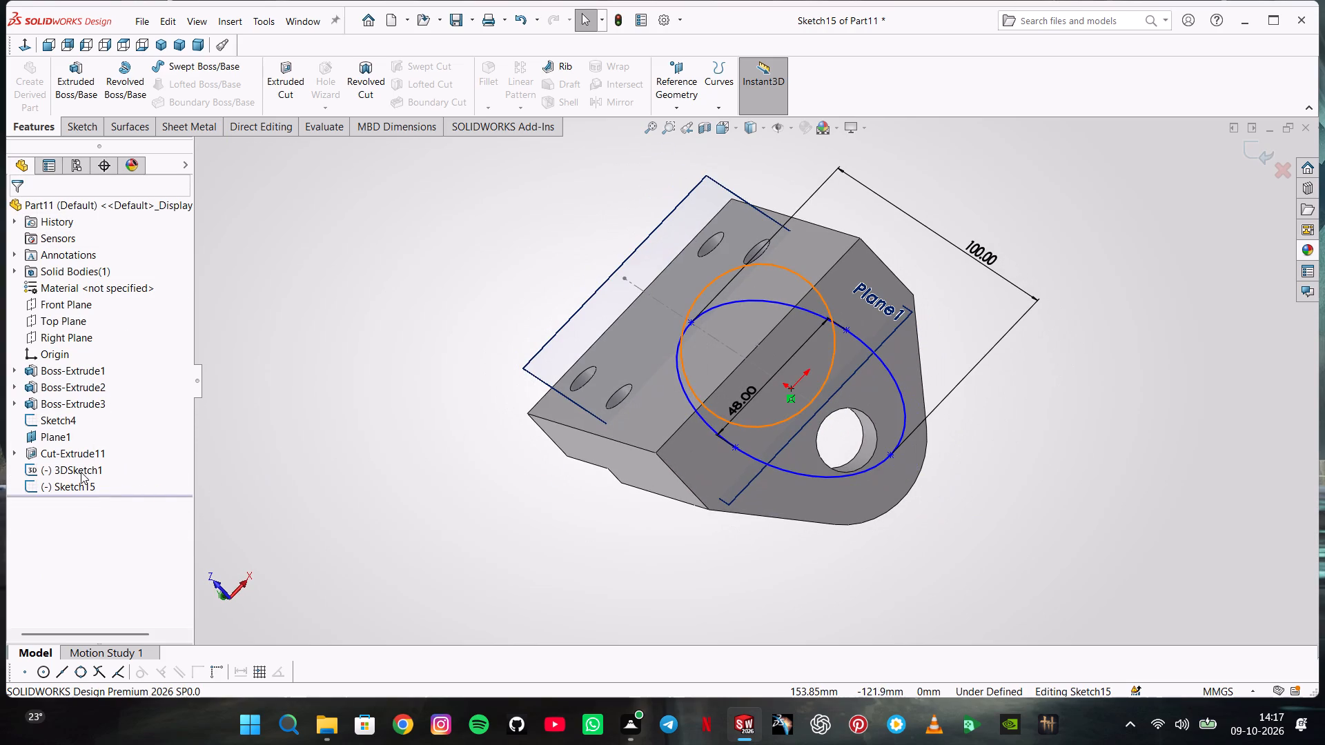
pyautogui.rightClick(76, 478)
pyautogui.click(61, 508)
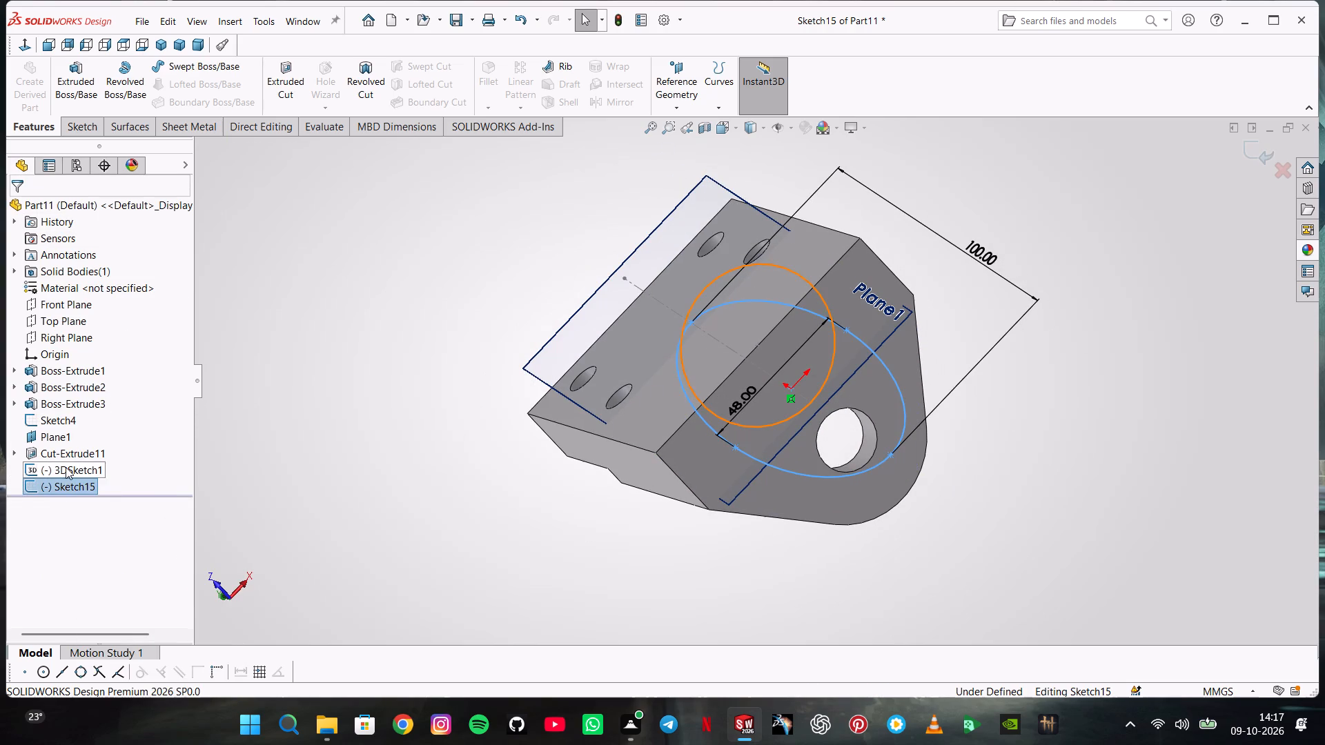
pyautogui.rightClick(66, 467)
pyautogui.click(66, 134)
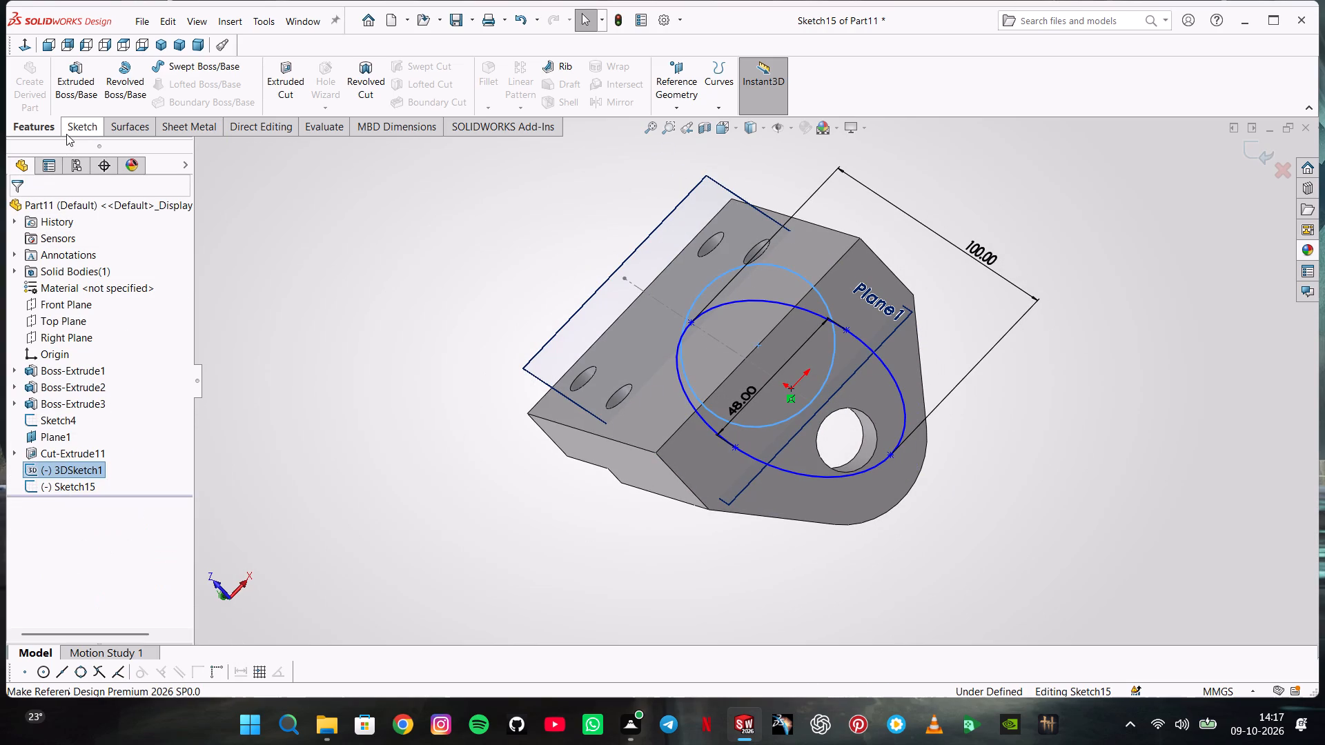
pyautogui.click(39, 95)
pyautogui.rightClick(78, 475)
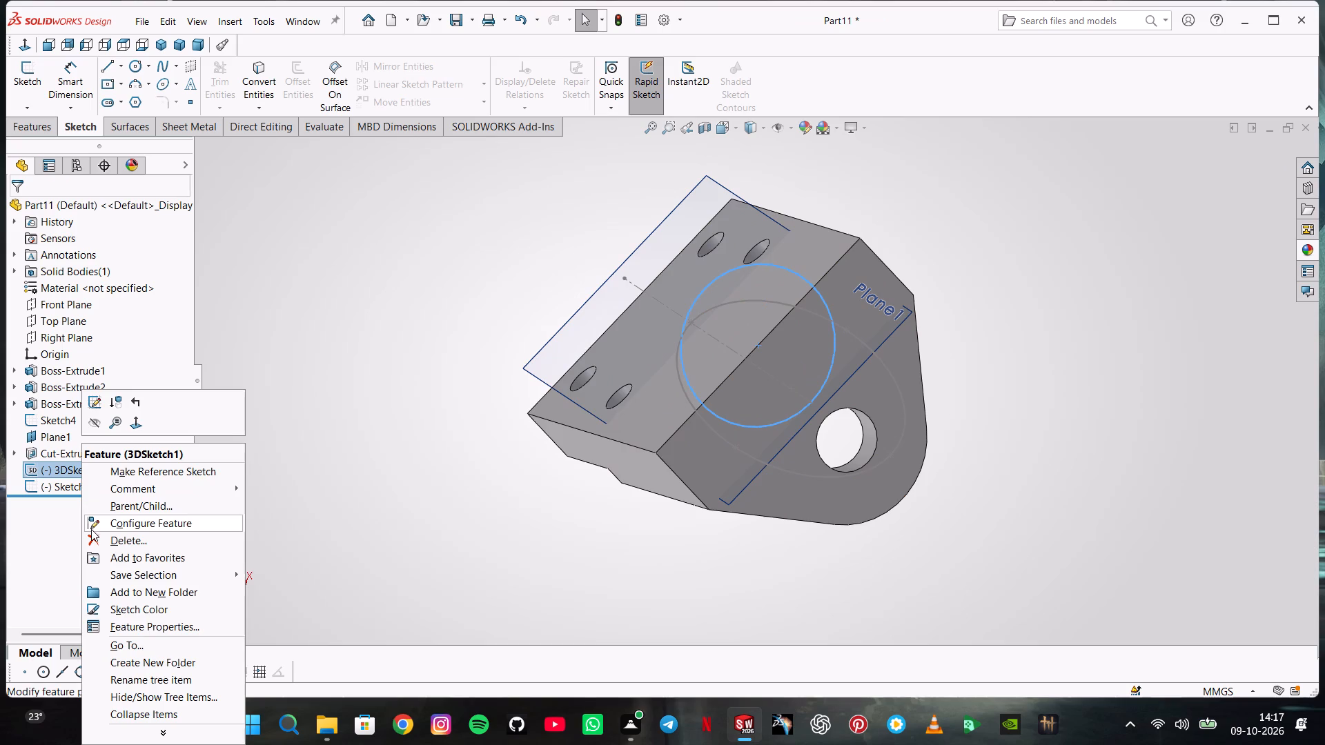
pyautogui.click(109, 540)
pyautogui.click(757, 265)
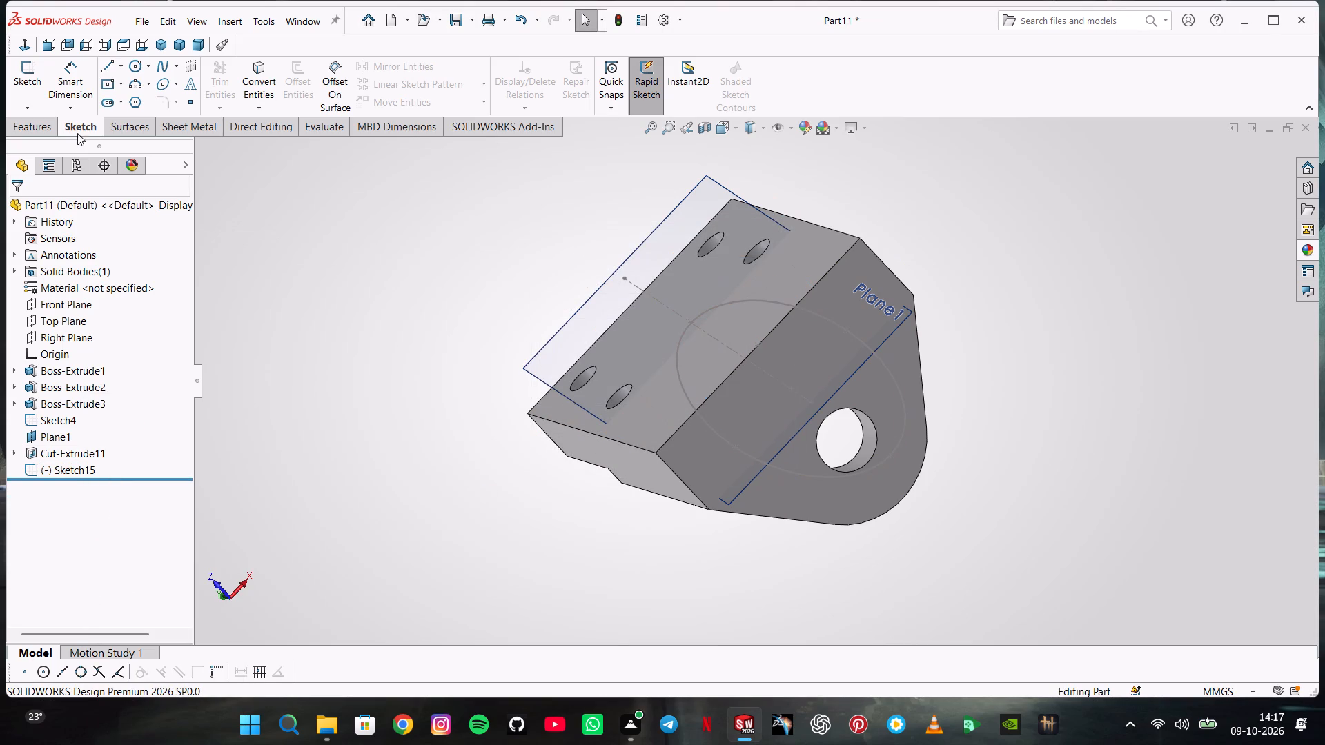
# Start a sketch on Boss-Extrude1's flat face containing the lug hole, with the Circle tool active.
pyautogui.click(708, 429)
pyautogui.click(691, 475)
pyautogui.click(522, 579)
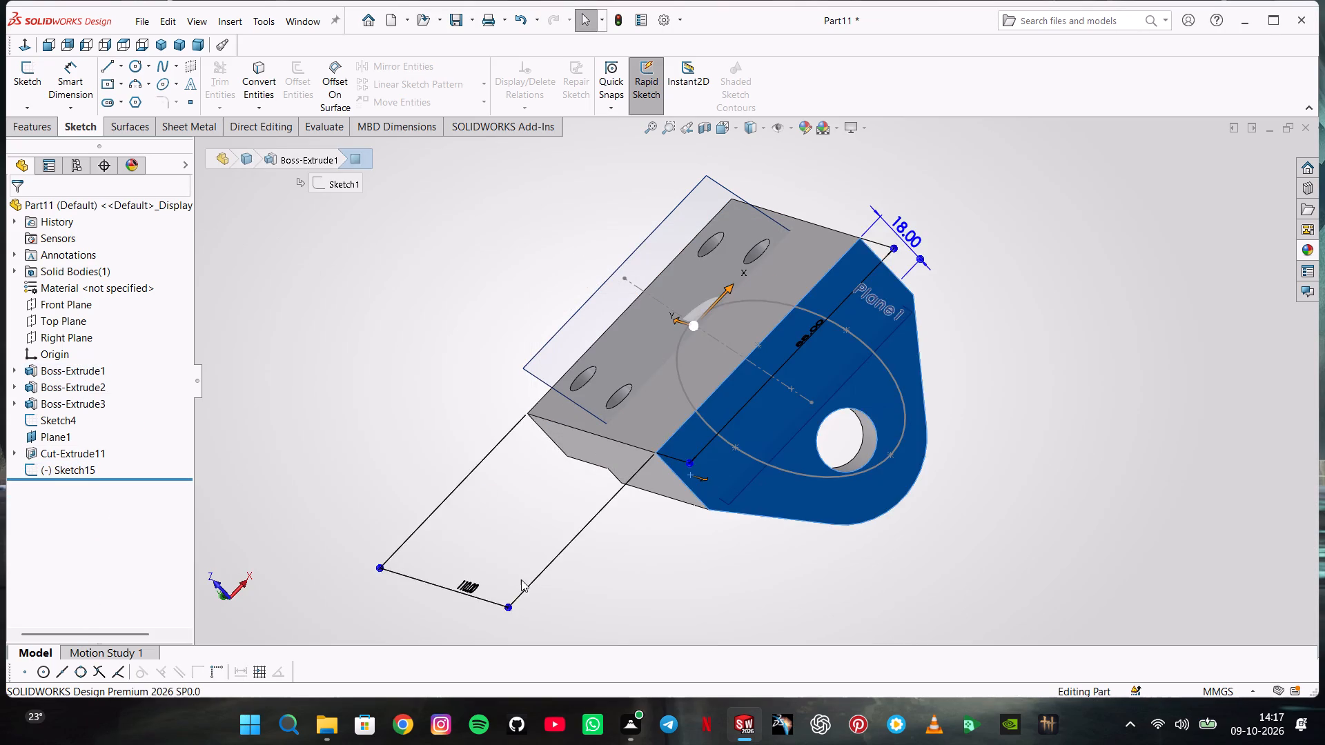
pyautogui.click(684, 472)
pyautogui.click(898, 281)
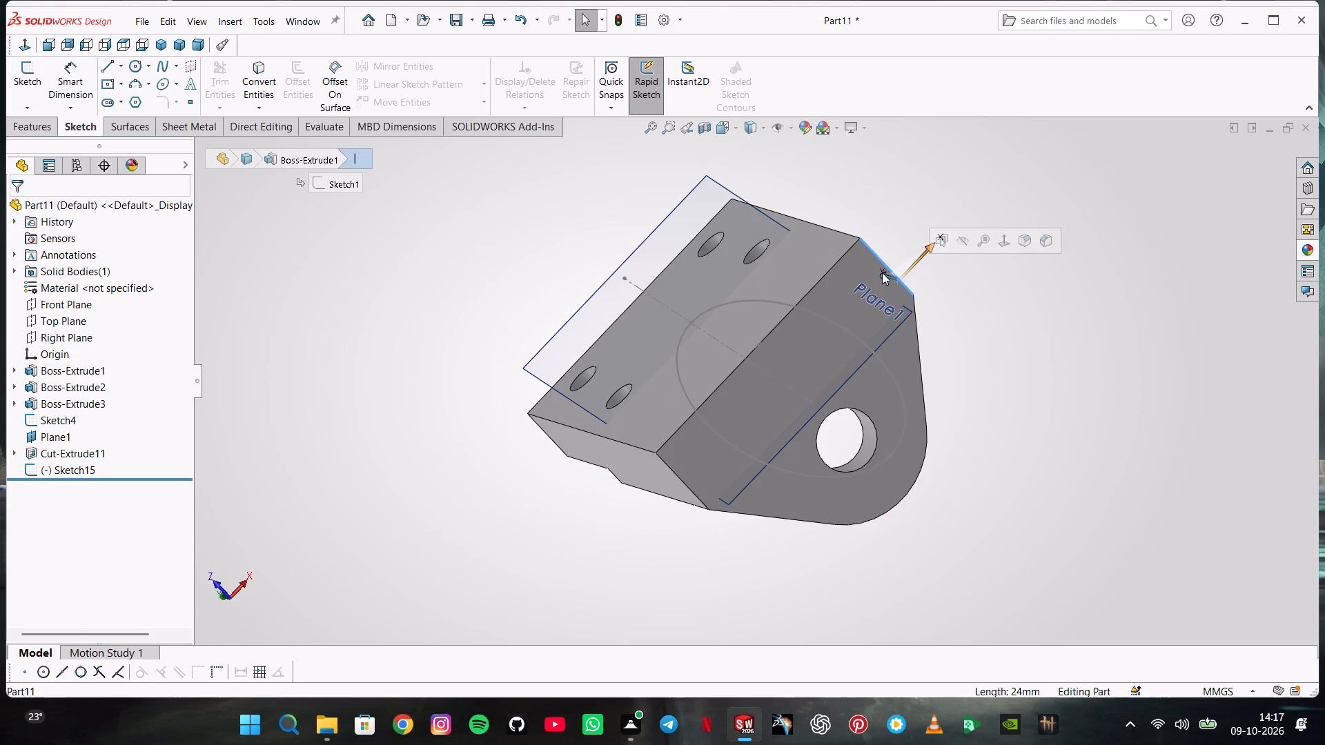
pyautogui.click(882, 272)
pyautogui.click(865, 249)
pyautogui.click(921, 206)
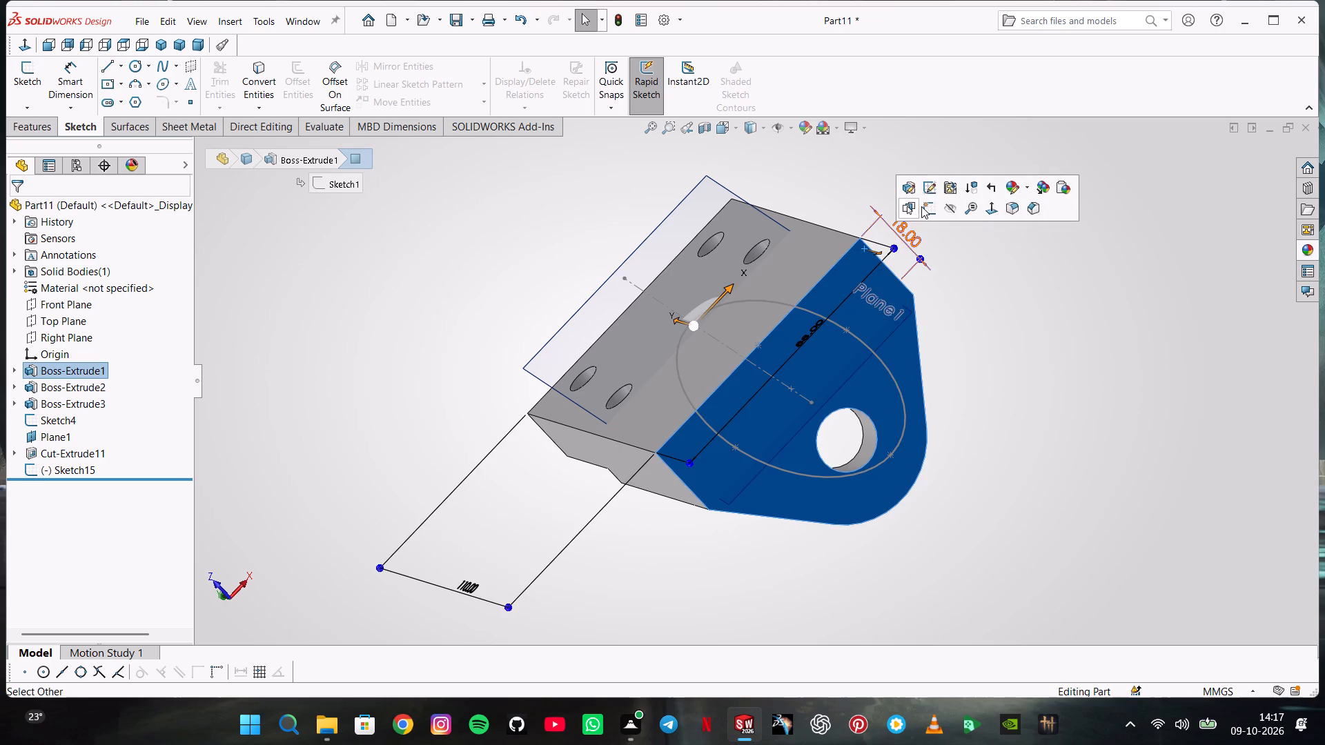
pyautogui.click(130, 71)
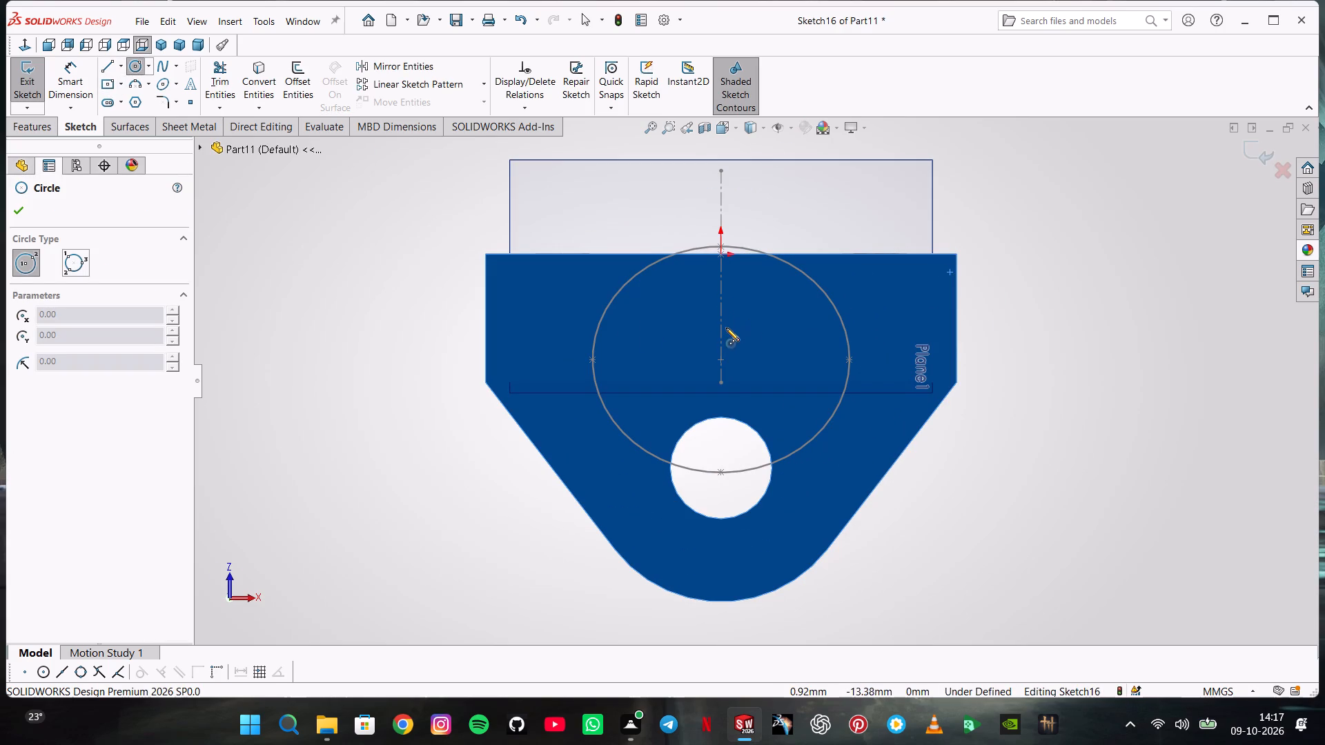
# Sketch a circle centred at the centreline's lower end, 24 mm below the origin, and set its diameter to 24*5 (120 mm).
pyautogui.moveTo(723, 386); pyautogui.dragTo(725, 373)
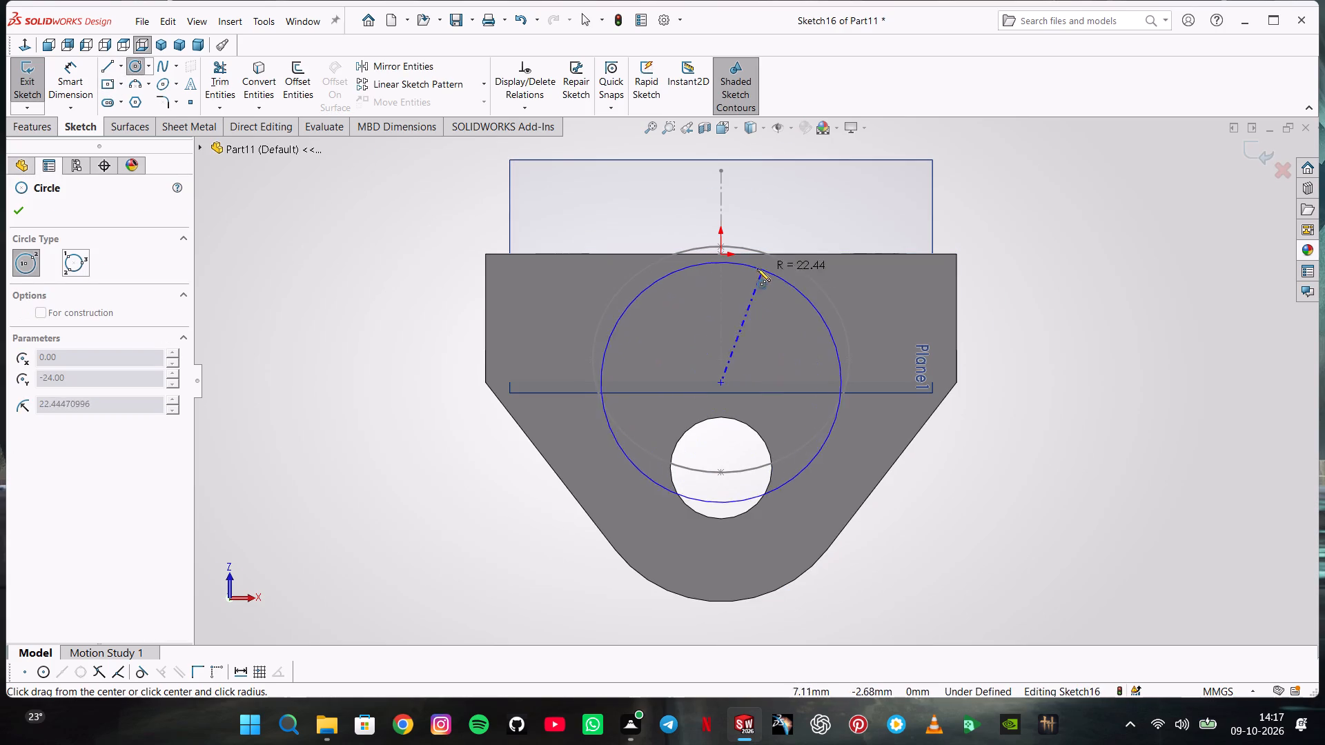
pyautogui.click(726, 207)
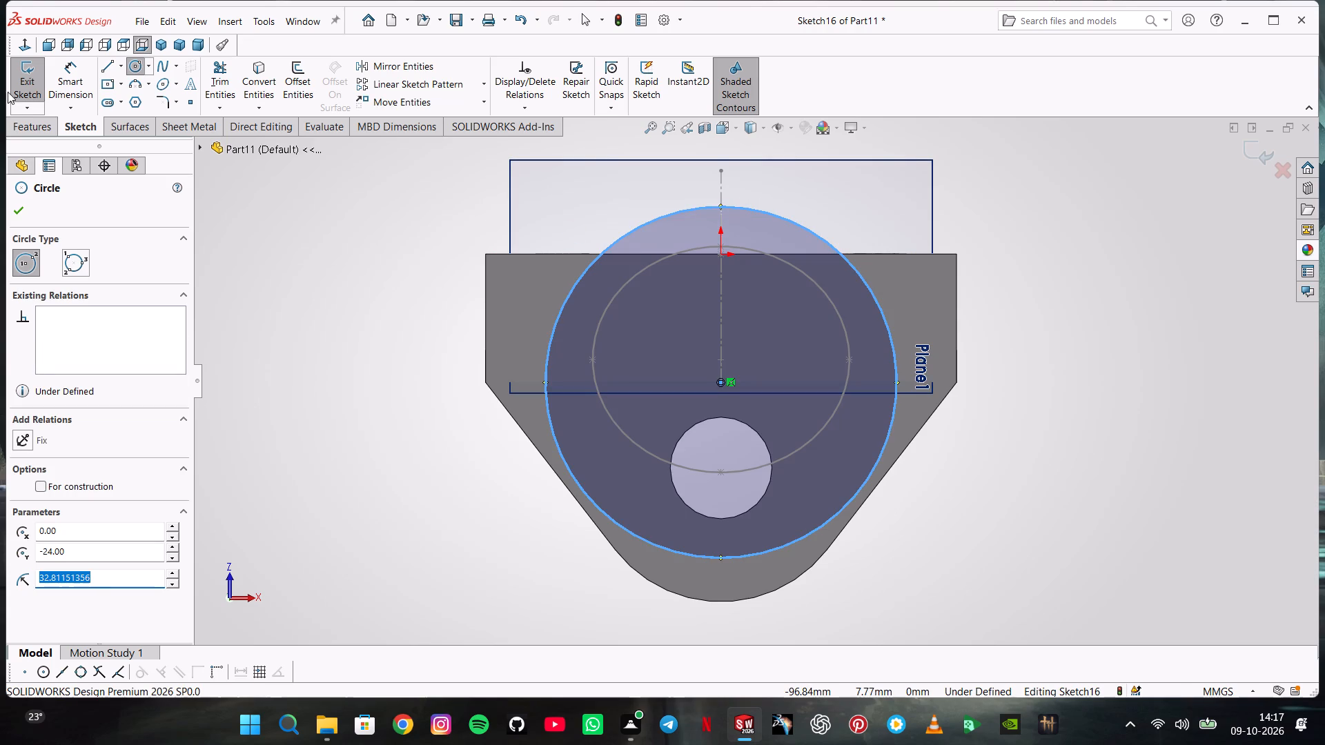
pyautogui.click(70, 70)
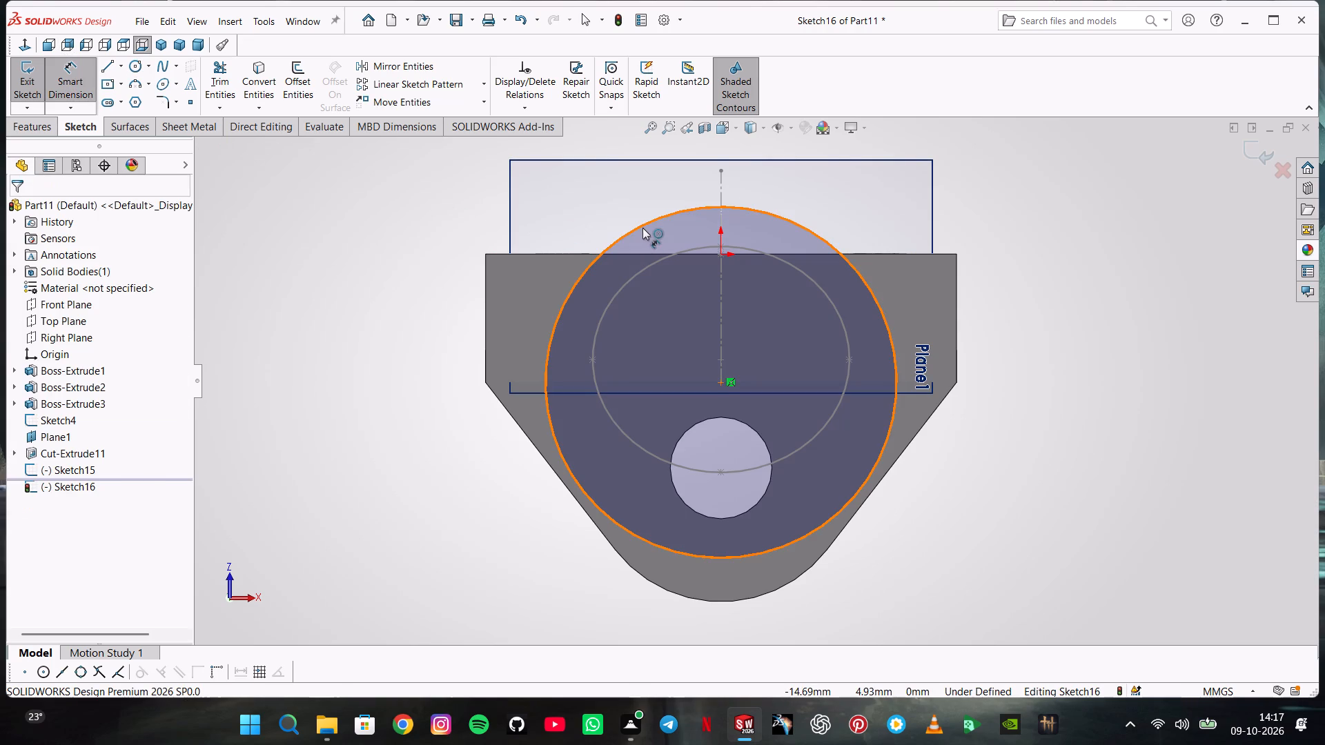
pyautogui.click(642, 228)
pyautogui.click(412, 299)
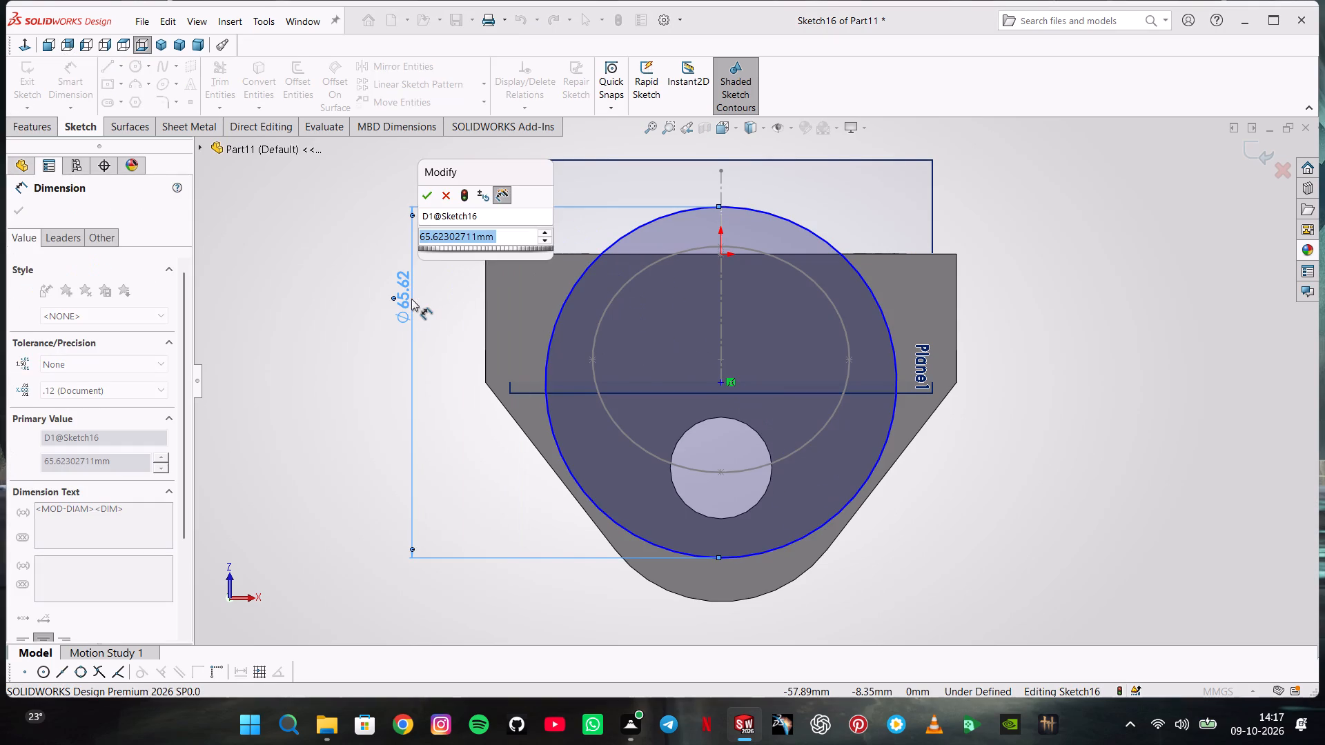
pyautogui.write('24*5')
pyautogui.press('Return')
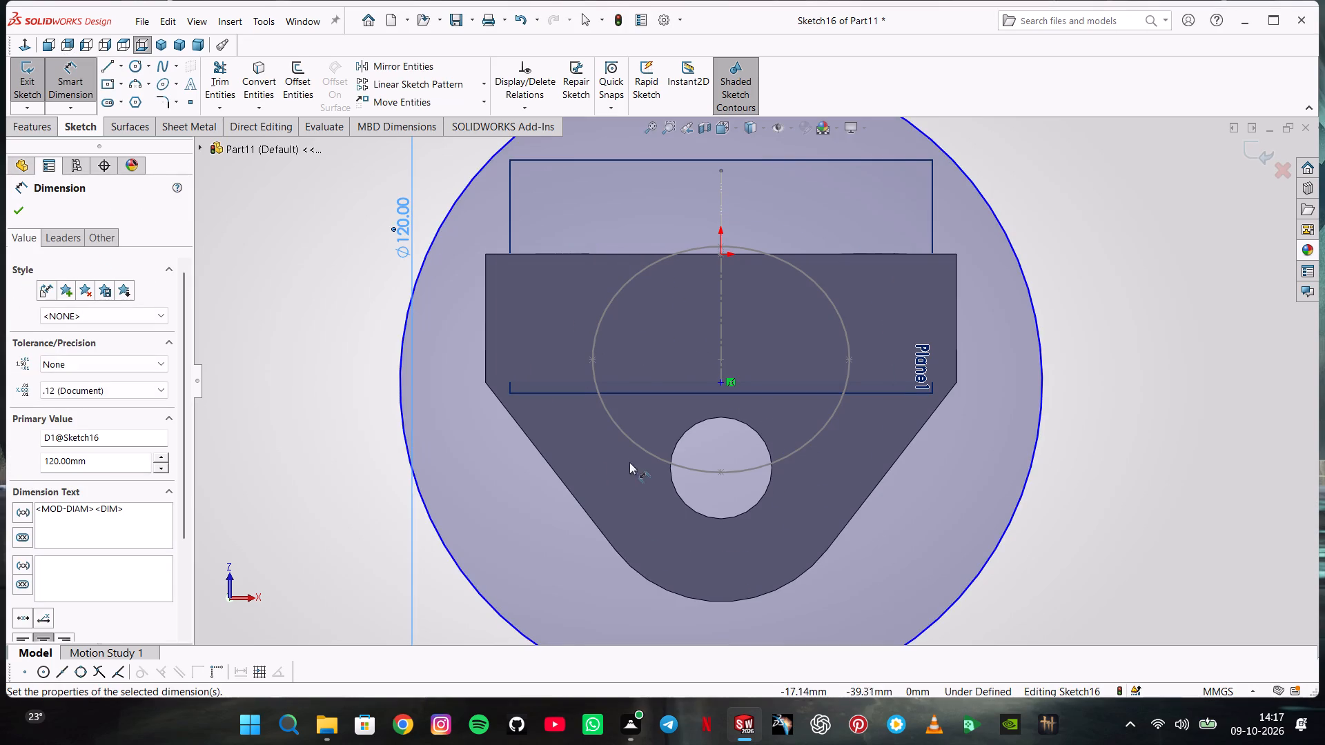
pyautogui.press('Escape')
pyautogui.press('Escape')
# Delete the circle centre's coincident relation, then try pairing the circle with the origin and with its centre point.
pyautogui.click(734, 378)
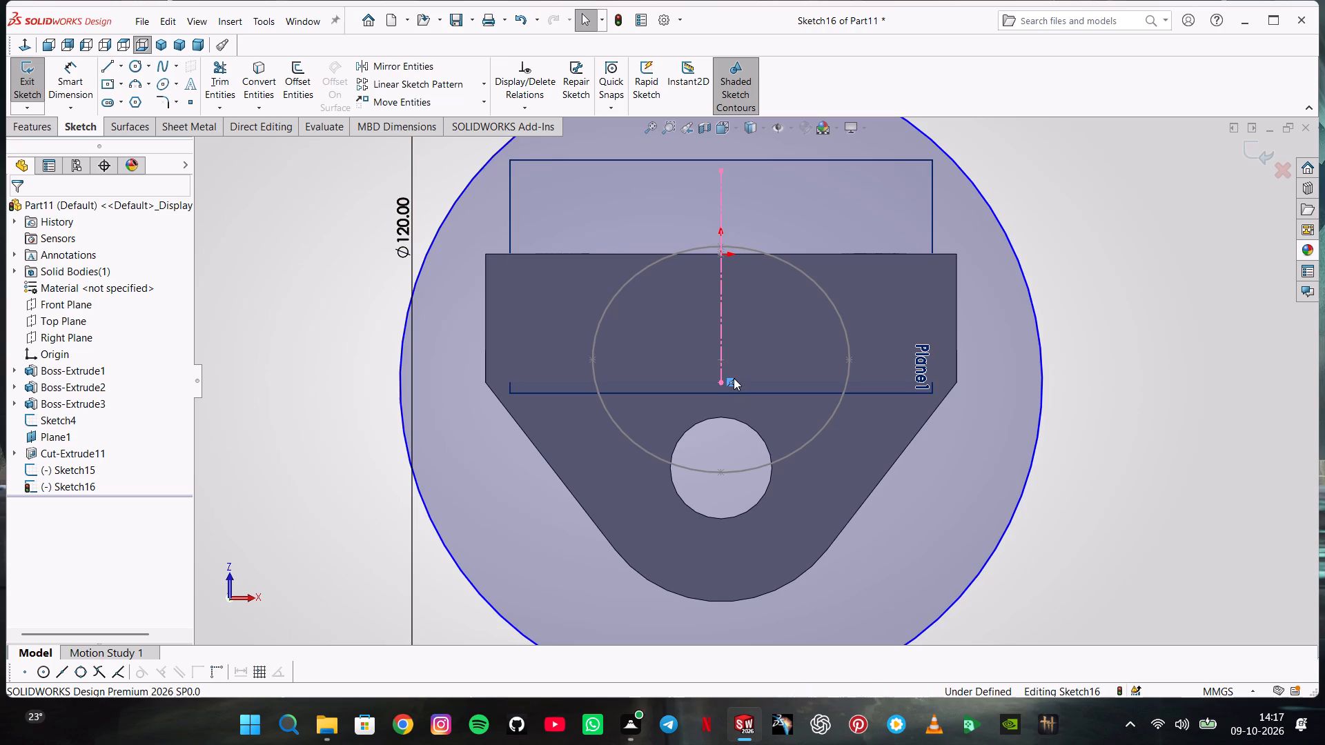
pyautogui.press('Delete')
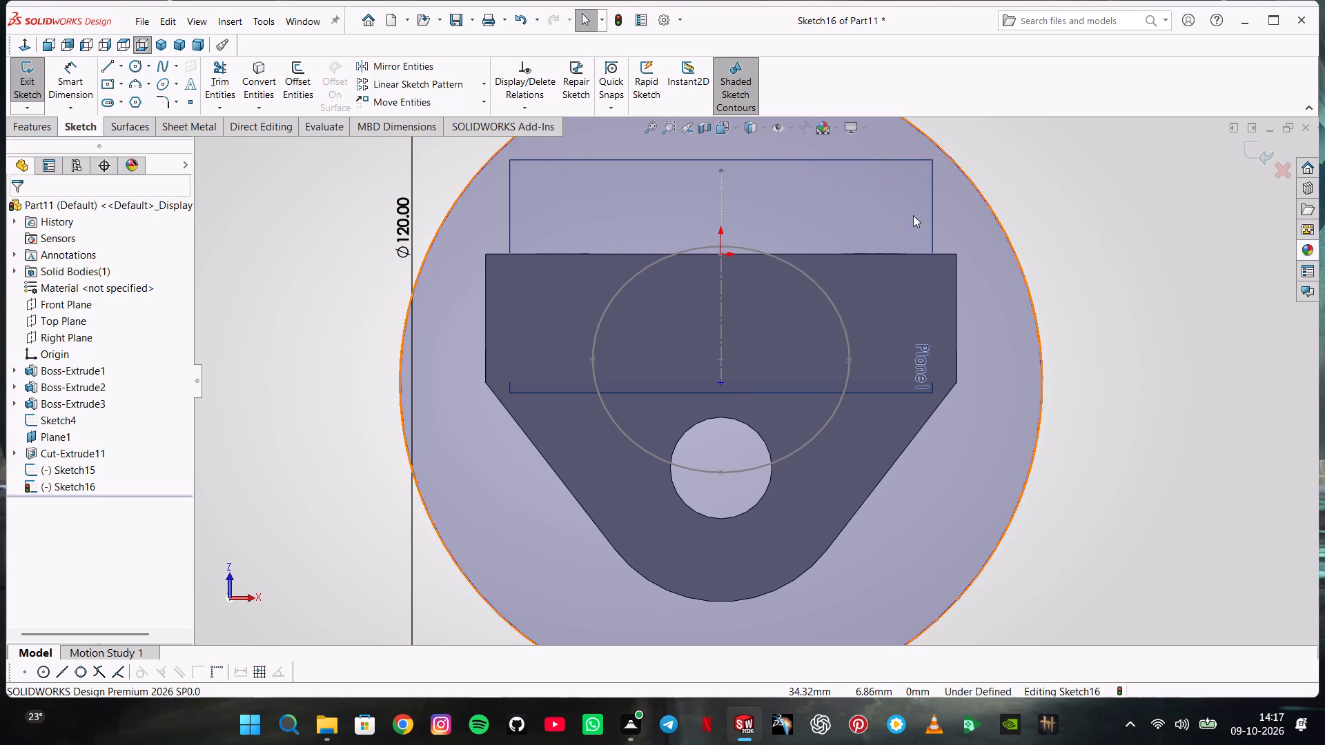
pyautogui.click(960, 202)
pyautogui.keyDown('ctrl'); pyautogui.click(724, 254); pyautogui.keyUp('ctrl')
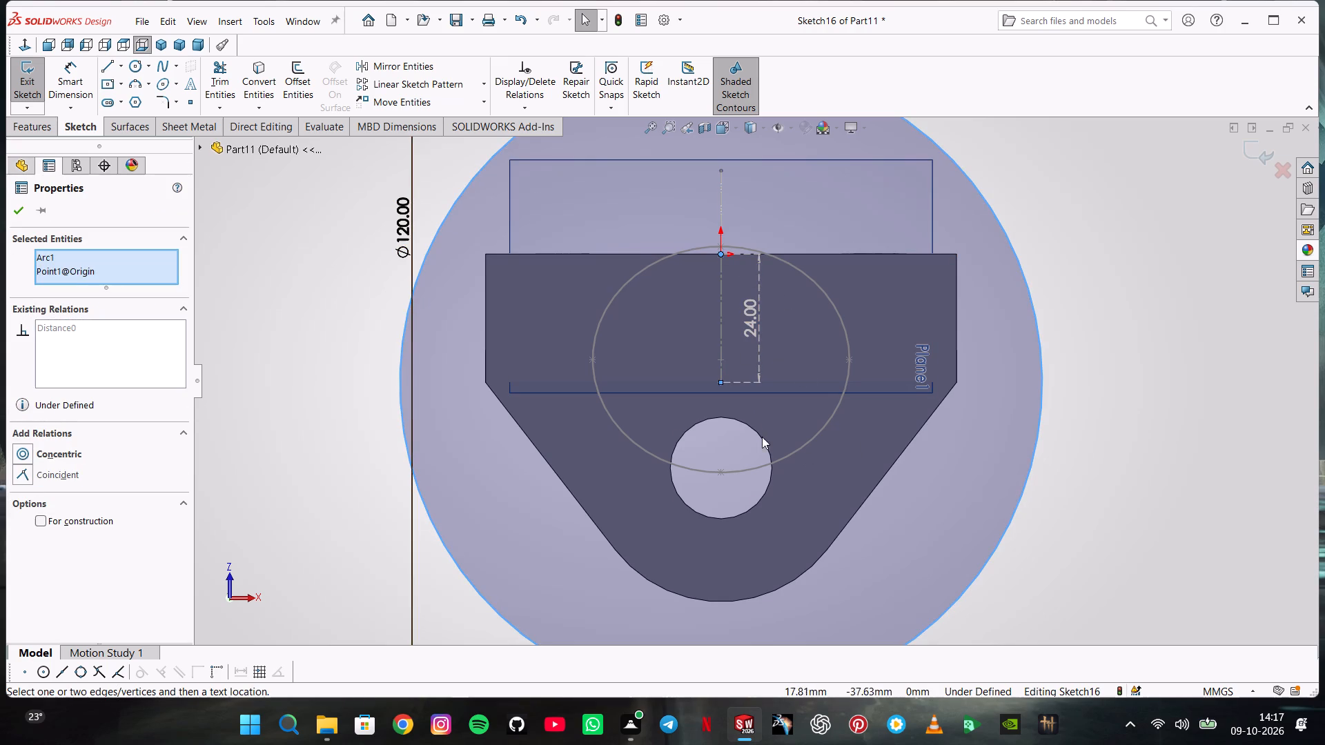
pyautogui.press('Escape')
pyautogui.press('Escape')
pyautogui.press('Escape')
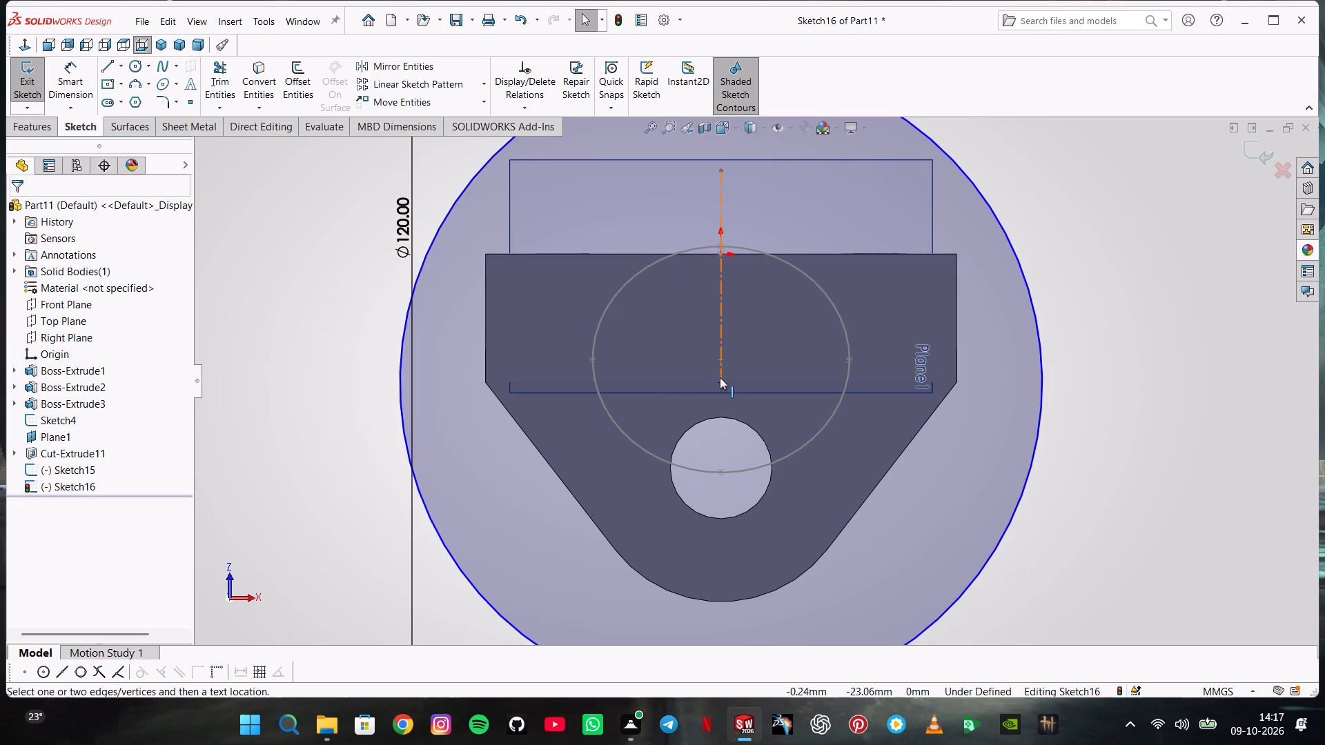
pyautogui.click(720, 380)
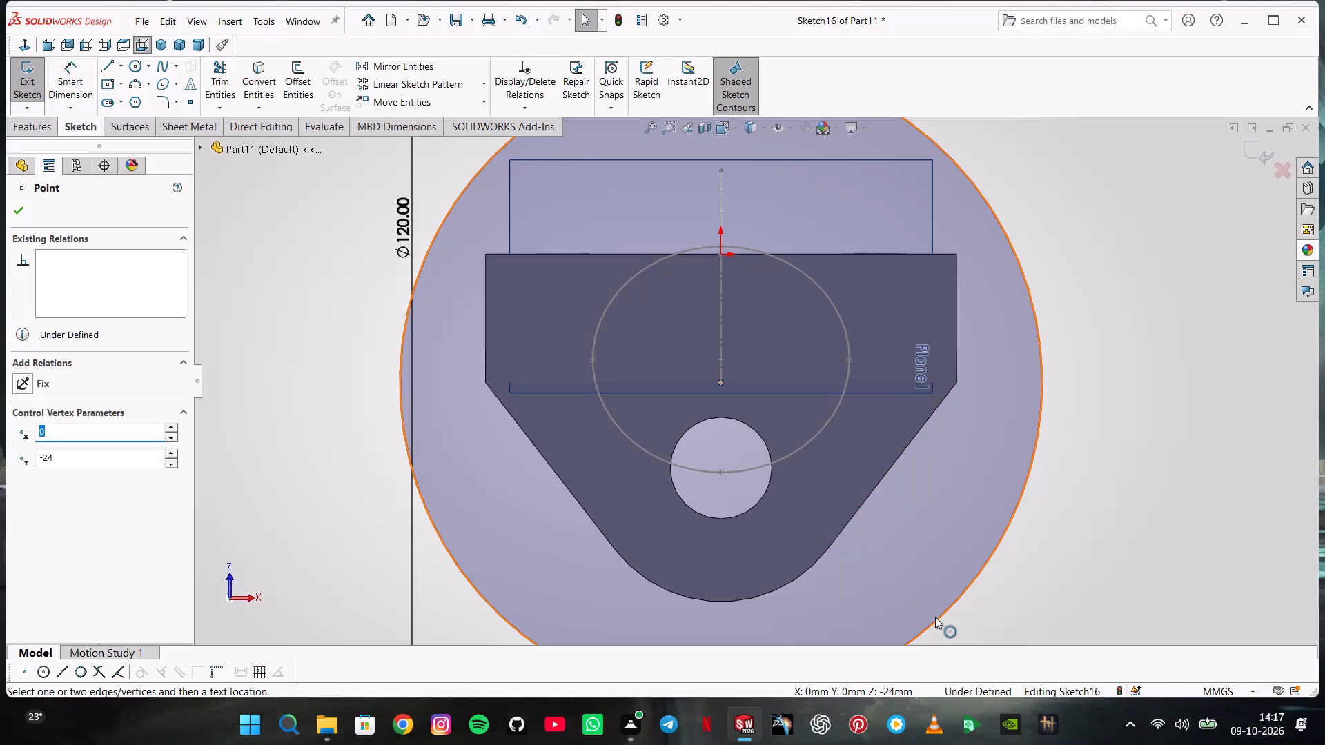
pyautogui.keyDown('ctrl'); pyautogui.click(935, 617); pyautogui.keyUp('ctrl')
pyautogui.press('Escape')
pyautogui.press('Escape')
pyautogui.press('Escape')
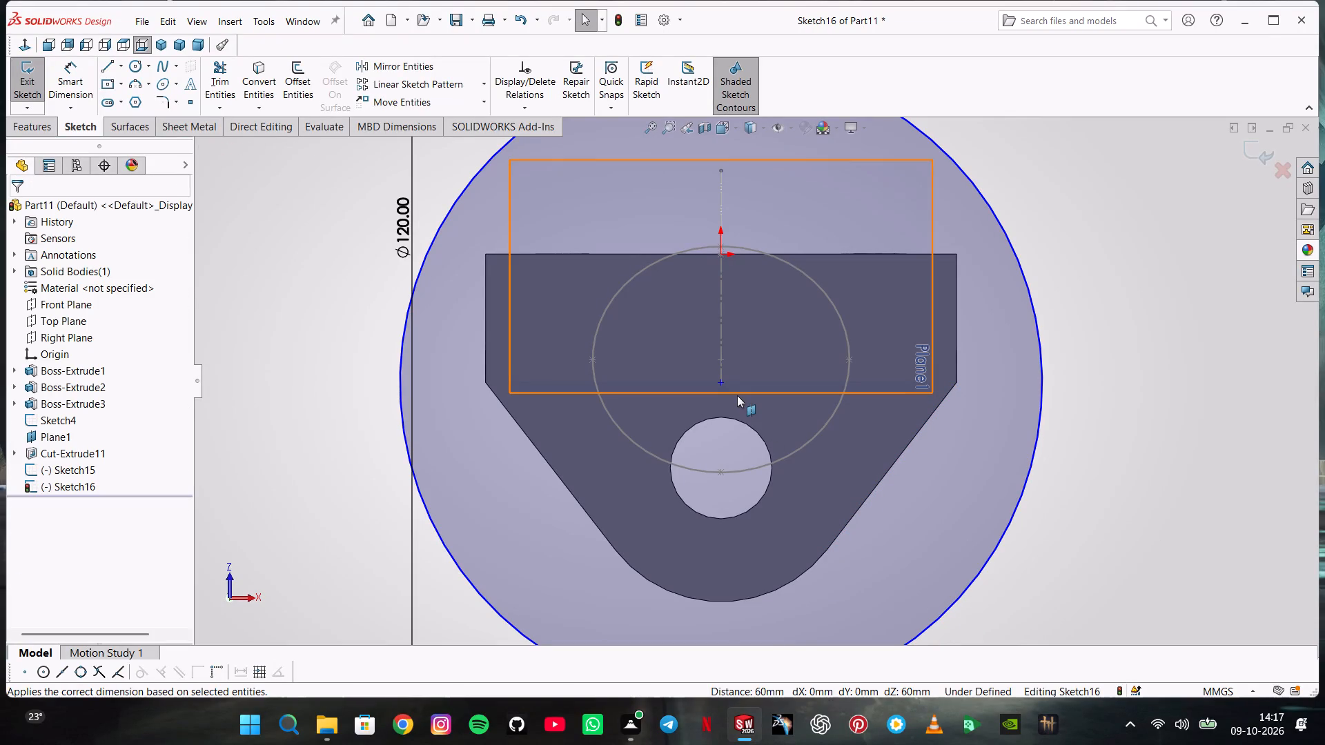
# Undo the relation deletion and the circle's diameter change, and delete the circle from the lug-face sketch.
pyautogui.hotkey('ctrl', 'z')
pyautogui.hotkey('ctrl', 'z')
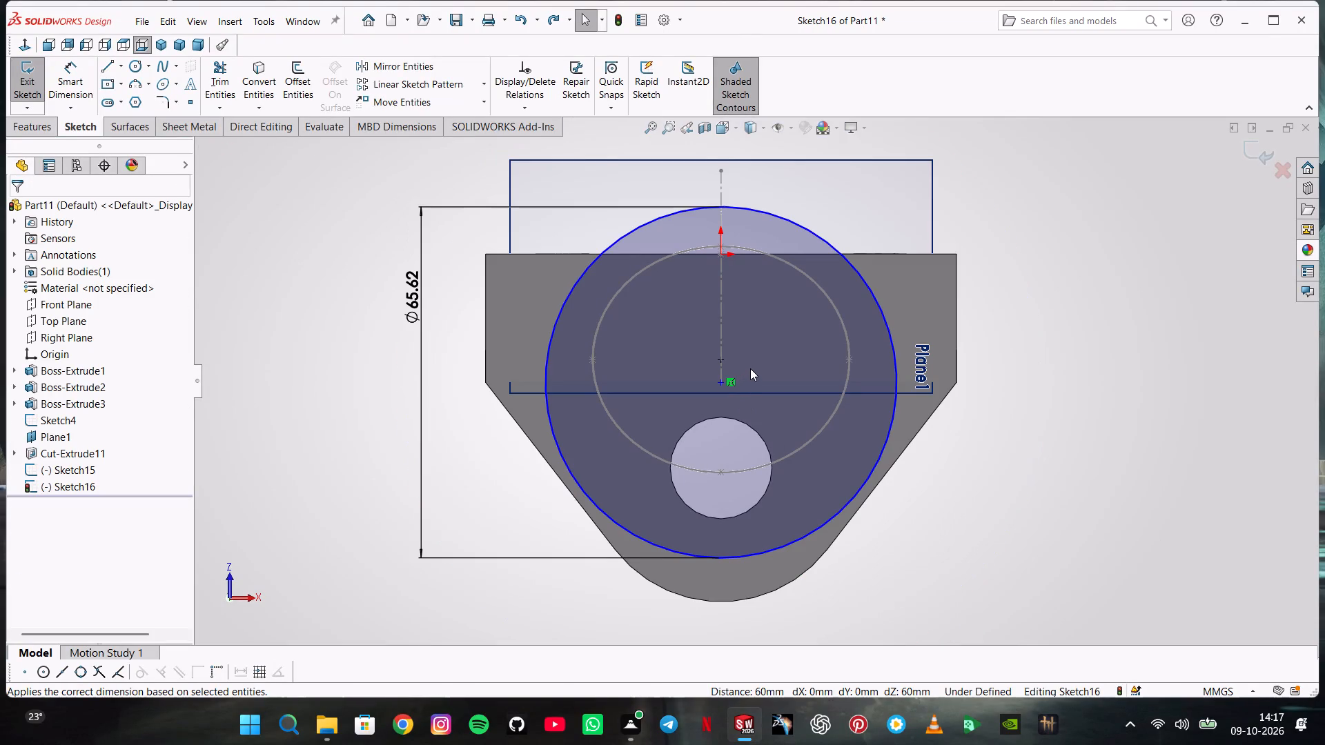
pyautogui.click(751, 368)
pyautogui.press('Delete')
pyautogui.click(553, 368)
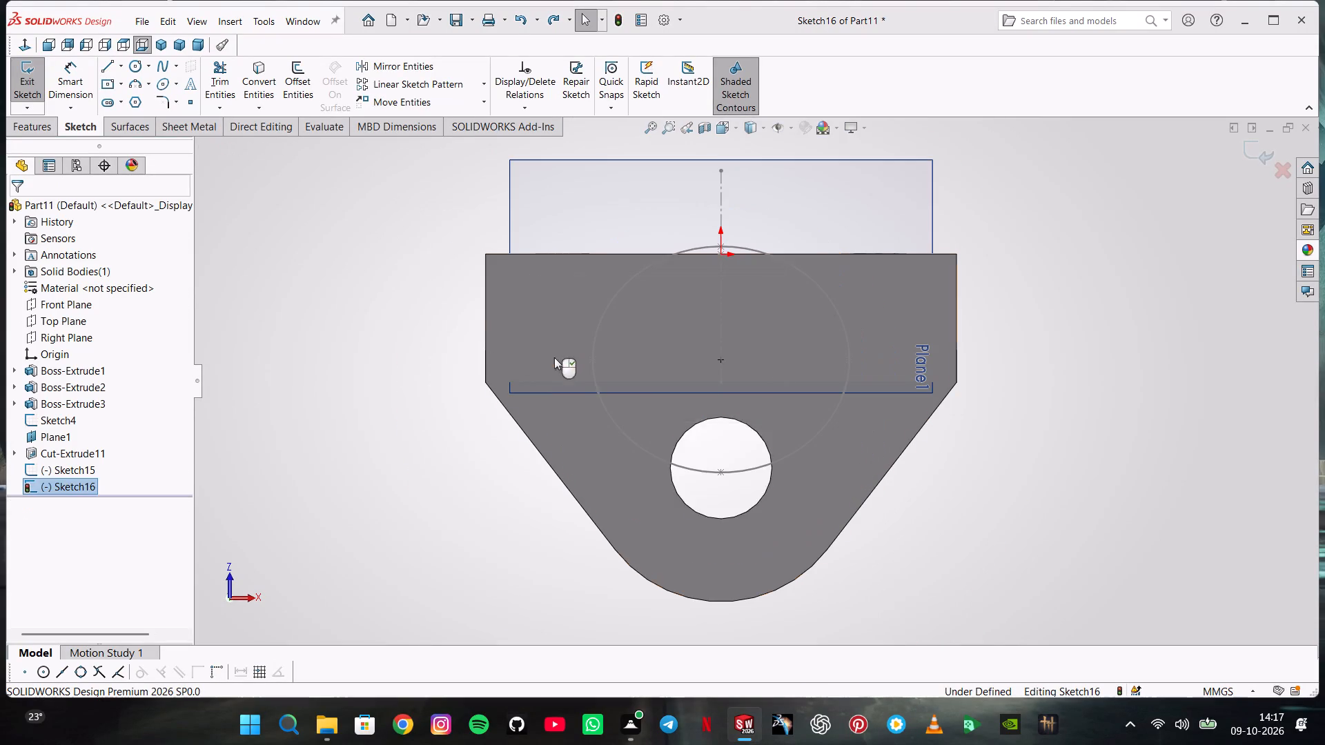
# Sketch a circle centred on the origin on the lug face and set its diameter to 24*2 (48 mm).
pyautogui.click(139, 70)
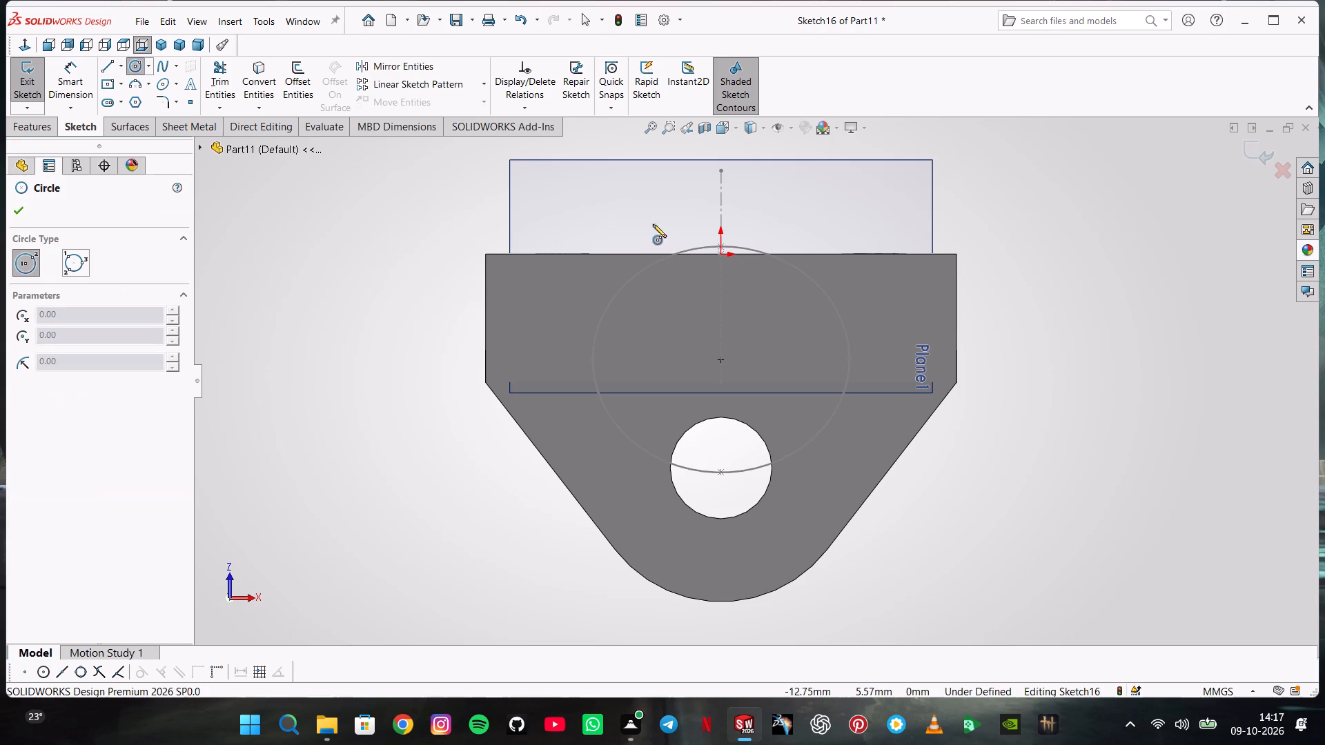
pyautogui.click(724, 256)
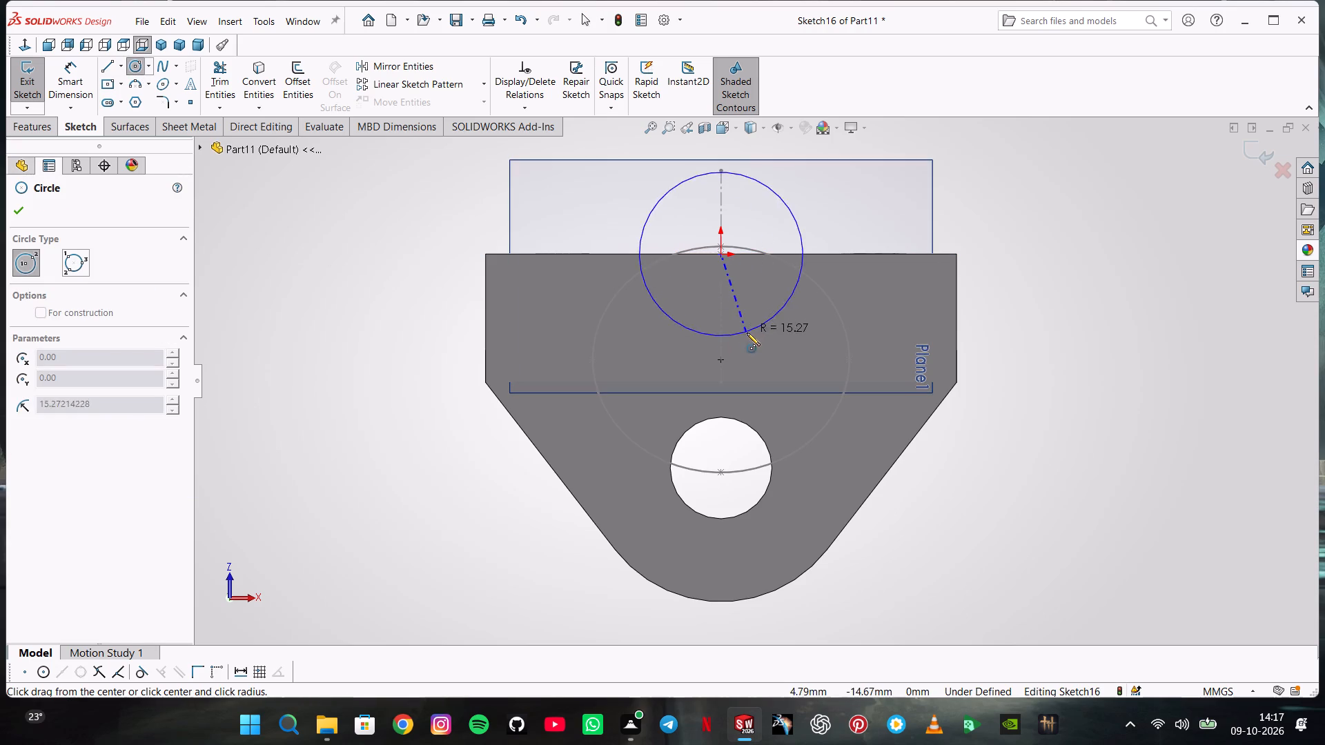
pyautogui.click(747, 332)
pyautogui.click(75, 78)
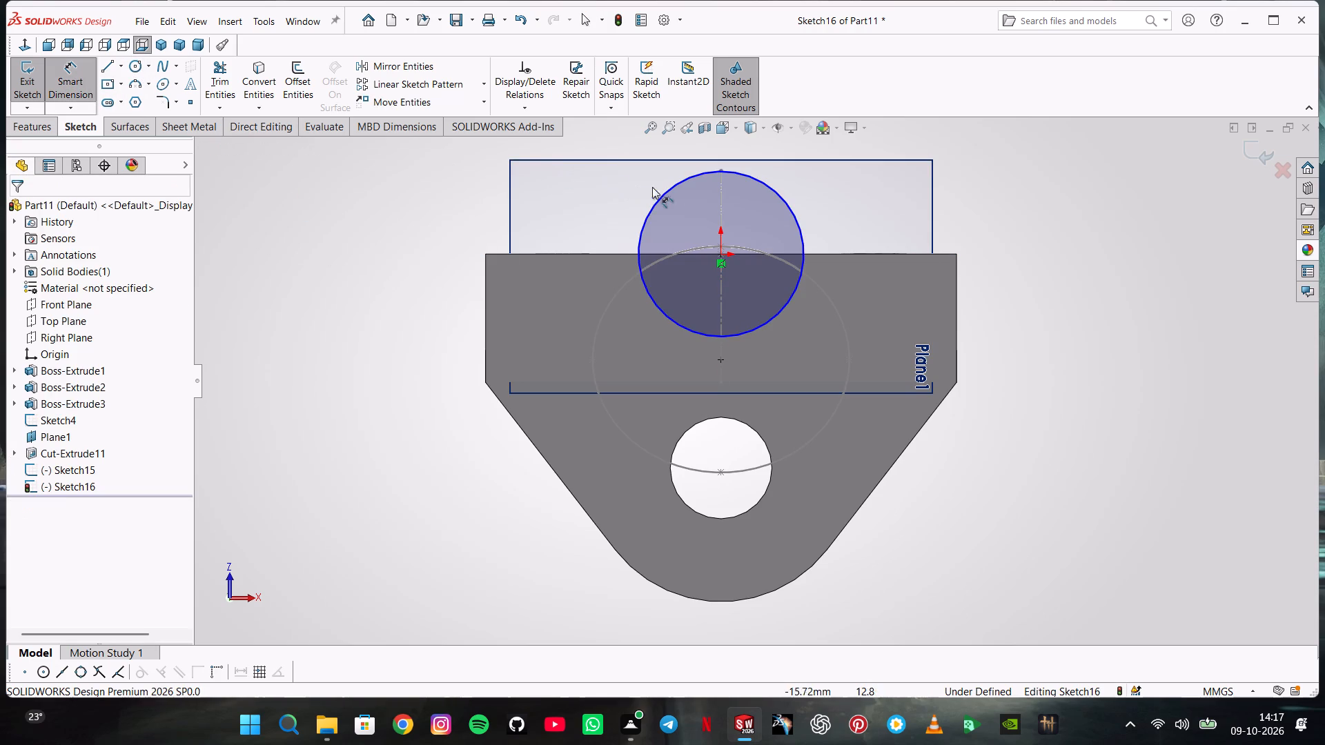
pyautogui.click(666, 191)
pyautogui.click(389, 248)
pyautogui.write('24*2')
pyautogui.press('Return')
pyautogui.press('Escape')
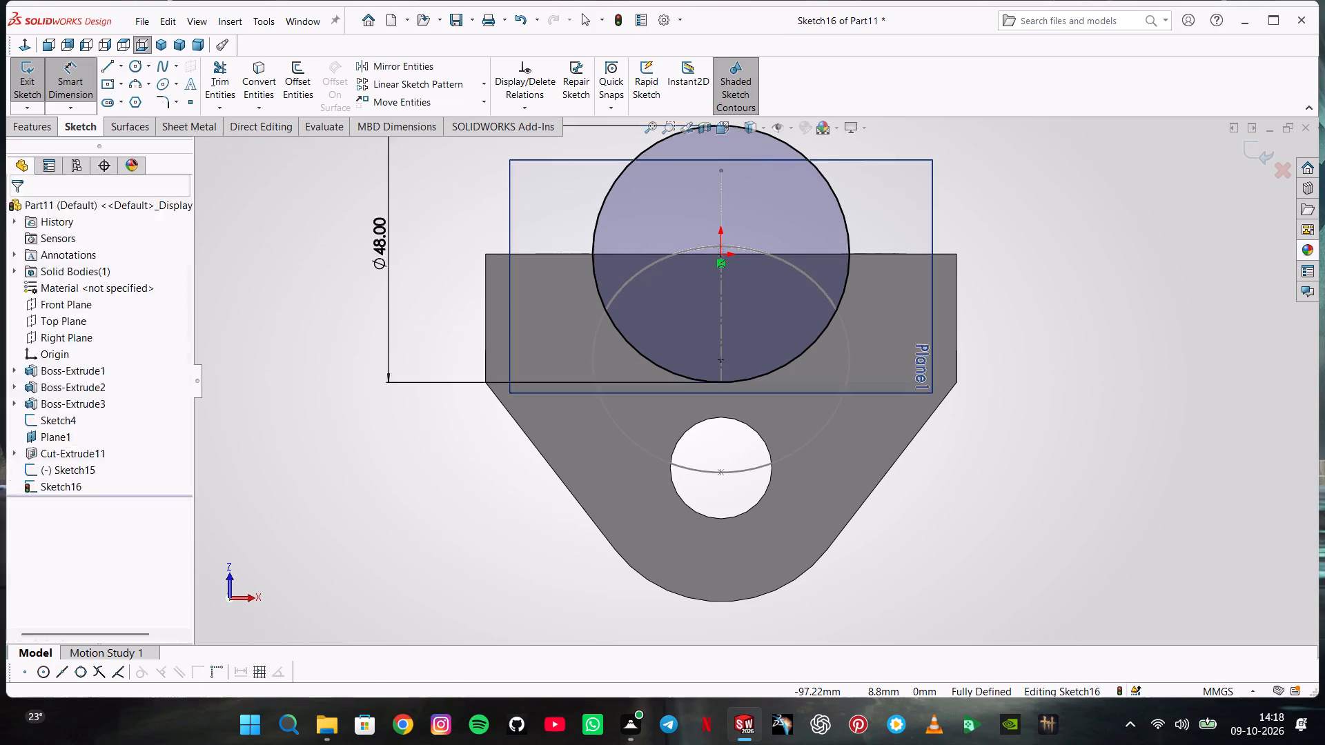
pyautogui.press('Escape')
pyautogui.press('Escape')
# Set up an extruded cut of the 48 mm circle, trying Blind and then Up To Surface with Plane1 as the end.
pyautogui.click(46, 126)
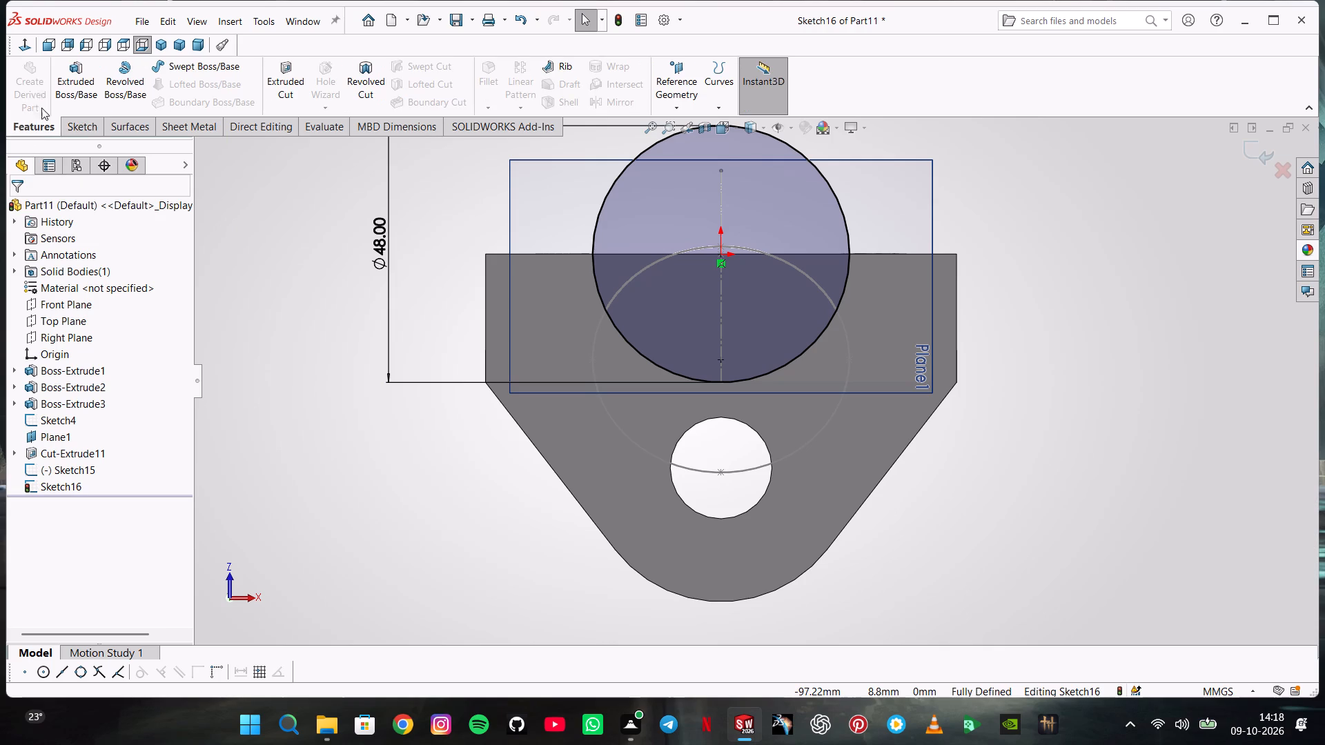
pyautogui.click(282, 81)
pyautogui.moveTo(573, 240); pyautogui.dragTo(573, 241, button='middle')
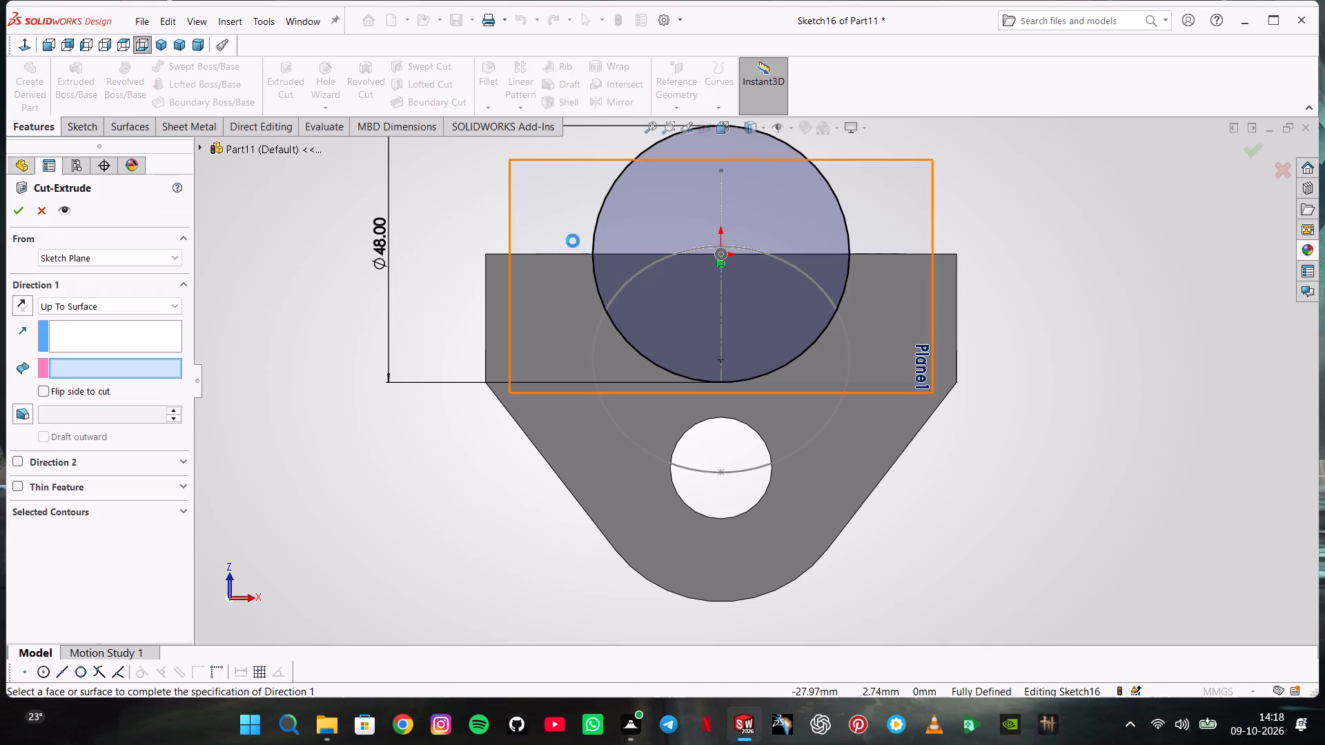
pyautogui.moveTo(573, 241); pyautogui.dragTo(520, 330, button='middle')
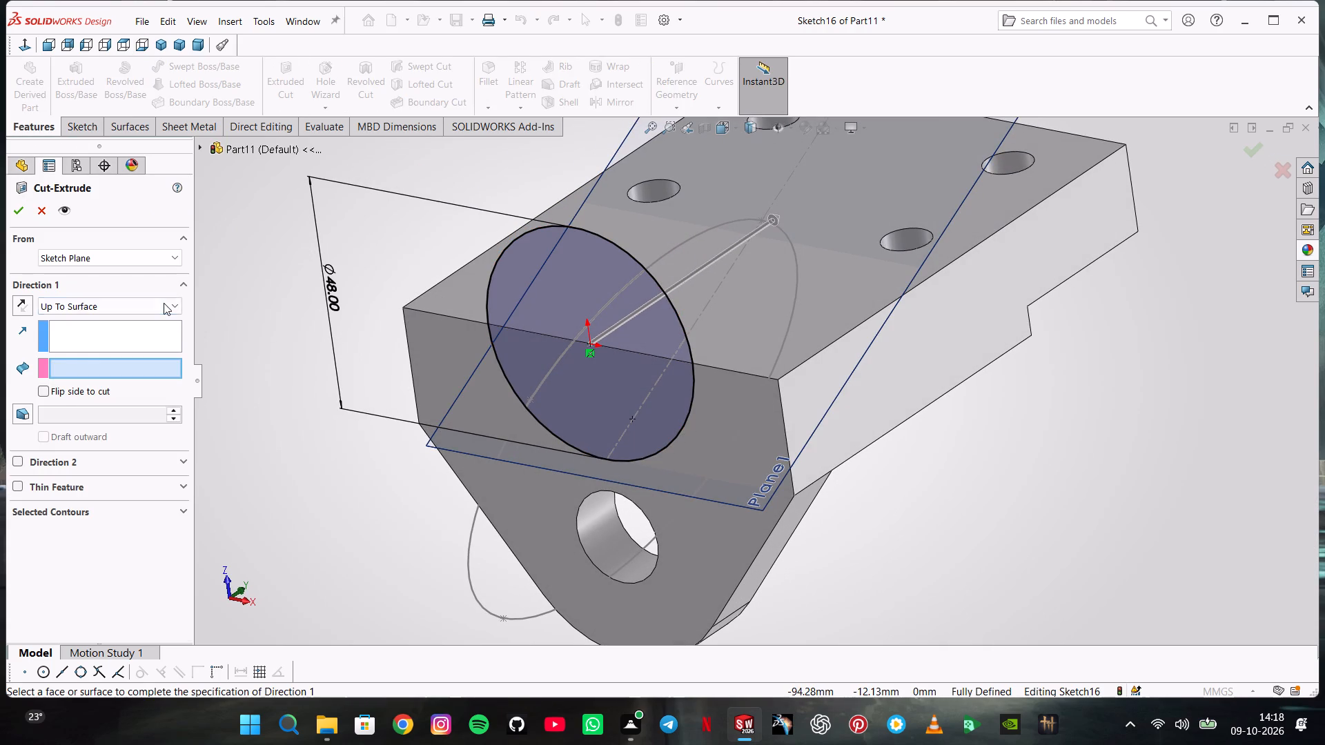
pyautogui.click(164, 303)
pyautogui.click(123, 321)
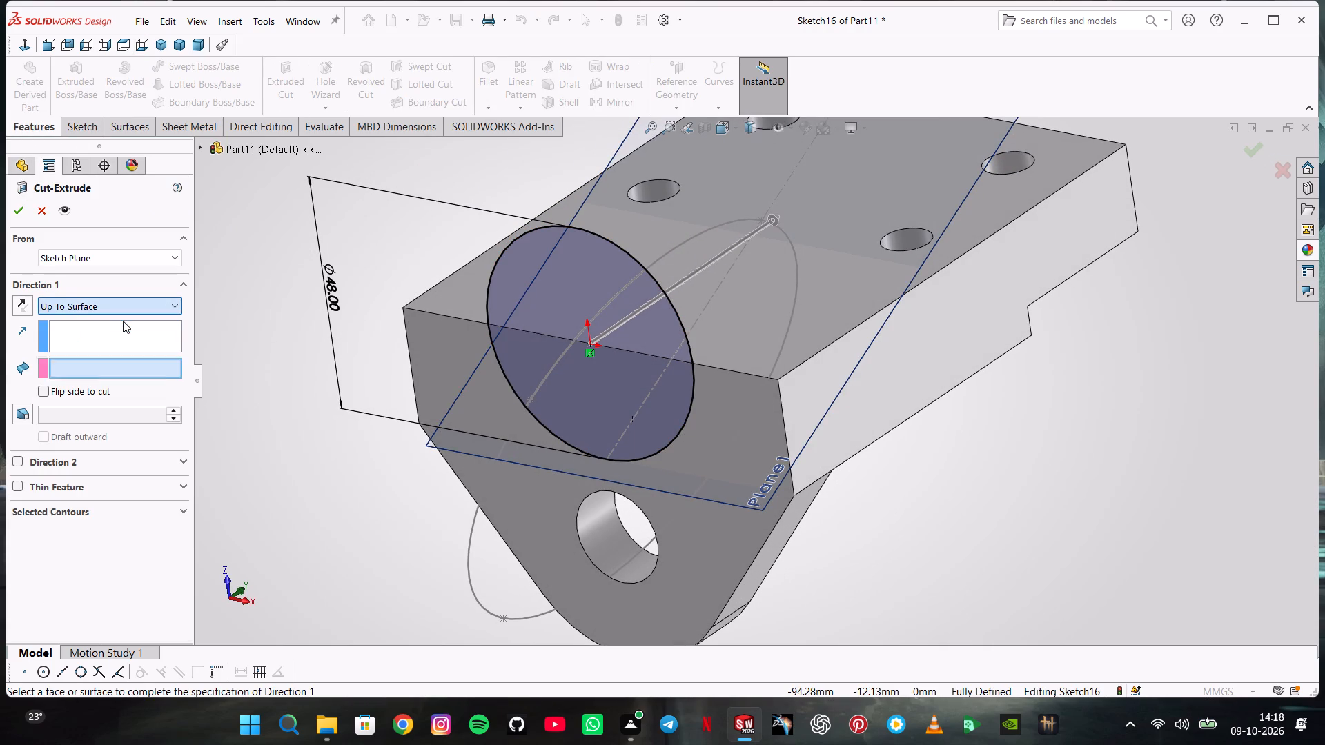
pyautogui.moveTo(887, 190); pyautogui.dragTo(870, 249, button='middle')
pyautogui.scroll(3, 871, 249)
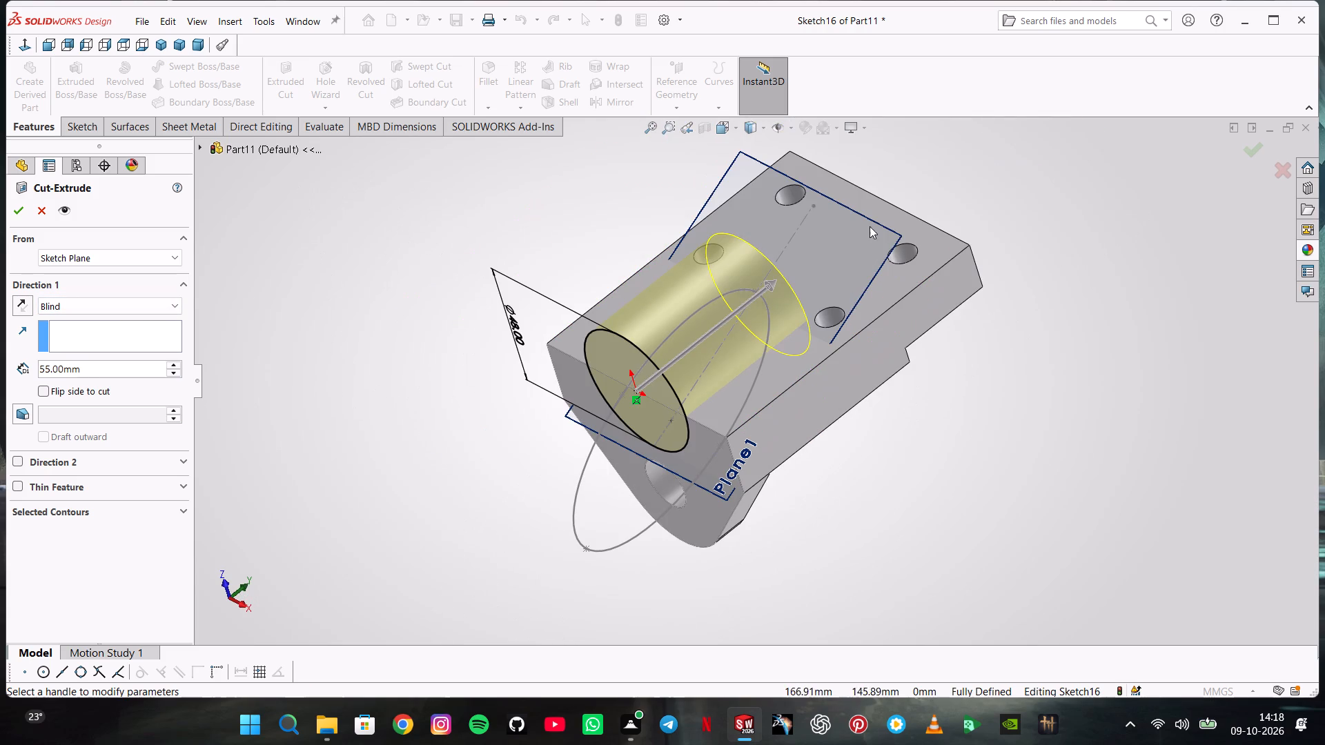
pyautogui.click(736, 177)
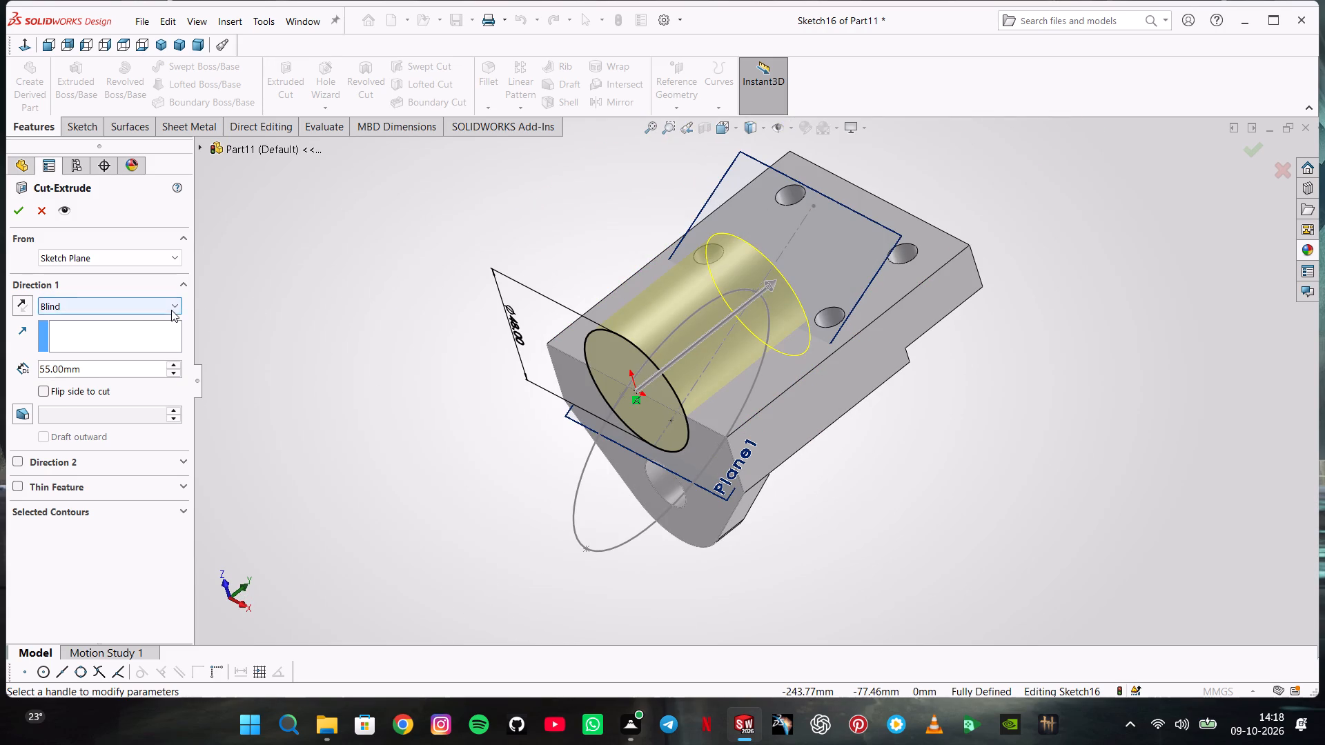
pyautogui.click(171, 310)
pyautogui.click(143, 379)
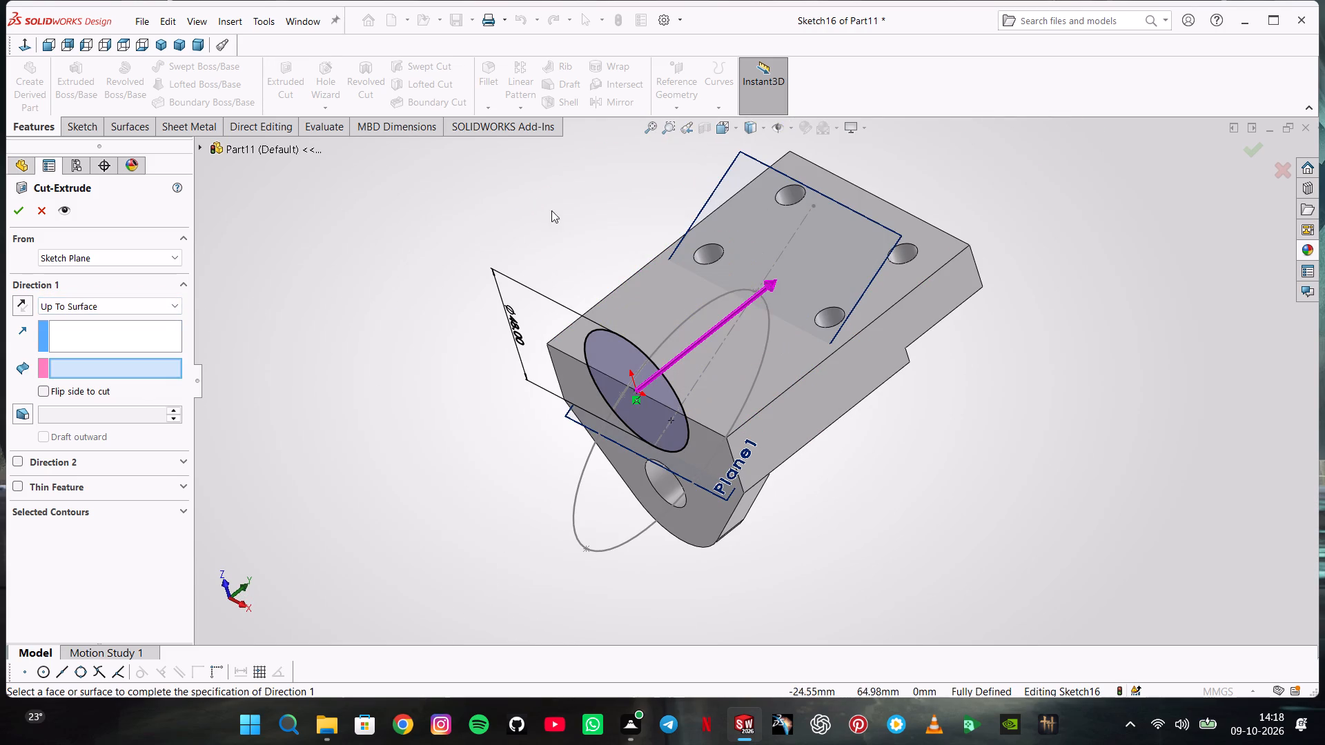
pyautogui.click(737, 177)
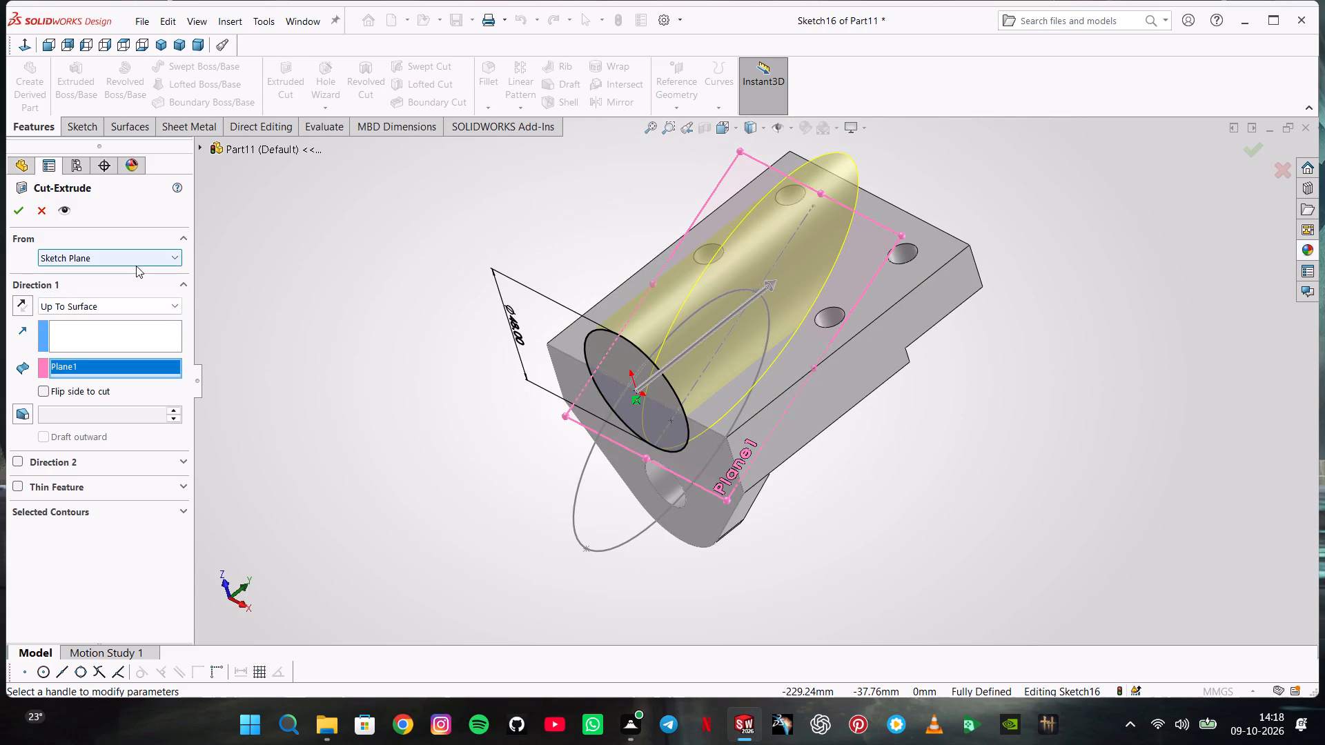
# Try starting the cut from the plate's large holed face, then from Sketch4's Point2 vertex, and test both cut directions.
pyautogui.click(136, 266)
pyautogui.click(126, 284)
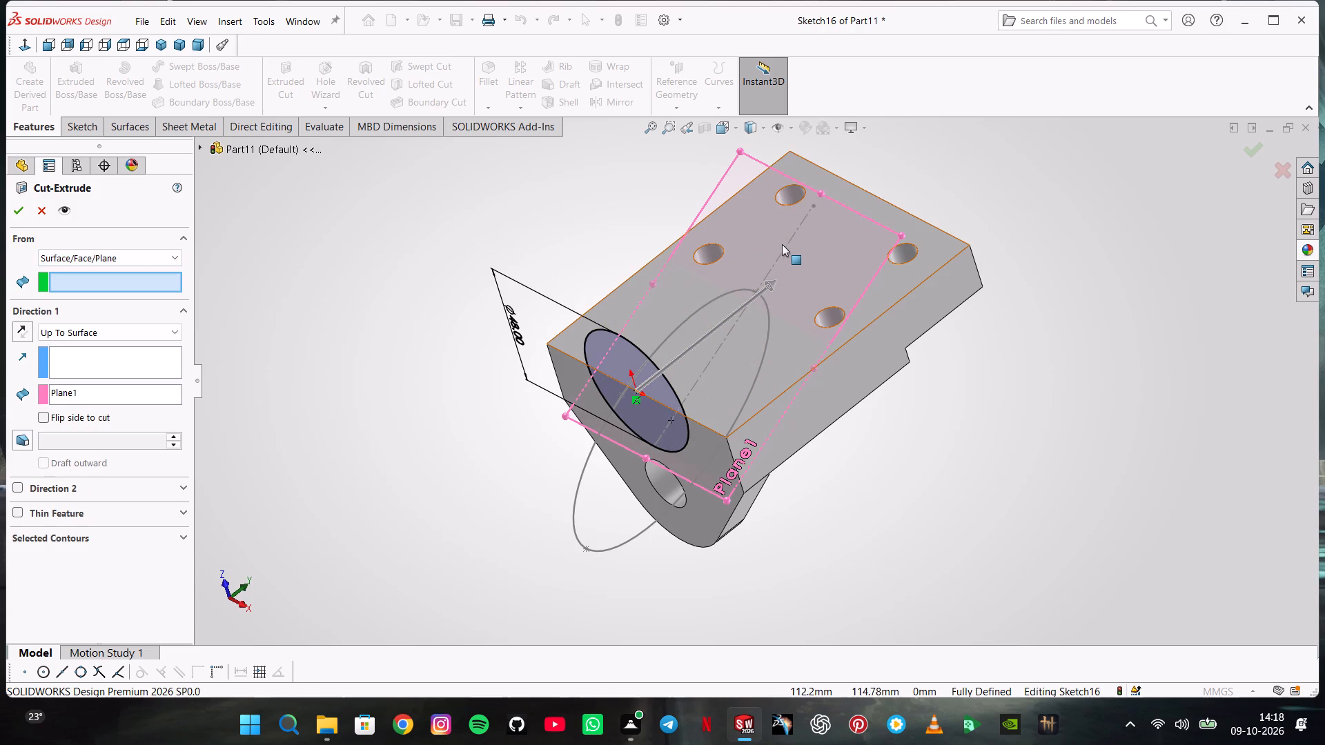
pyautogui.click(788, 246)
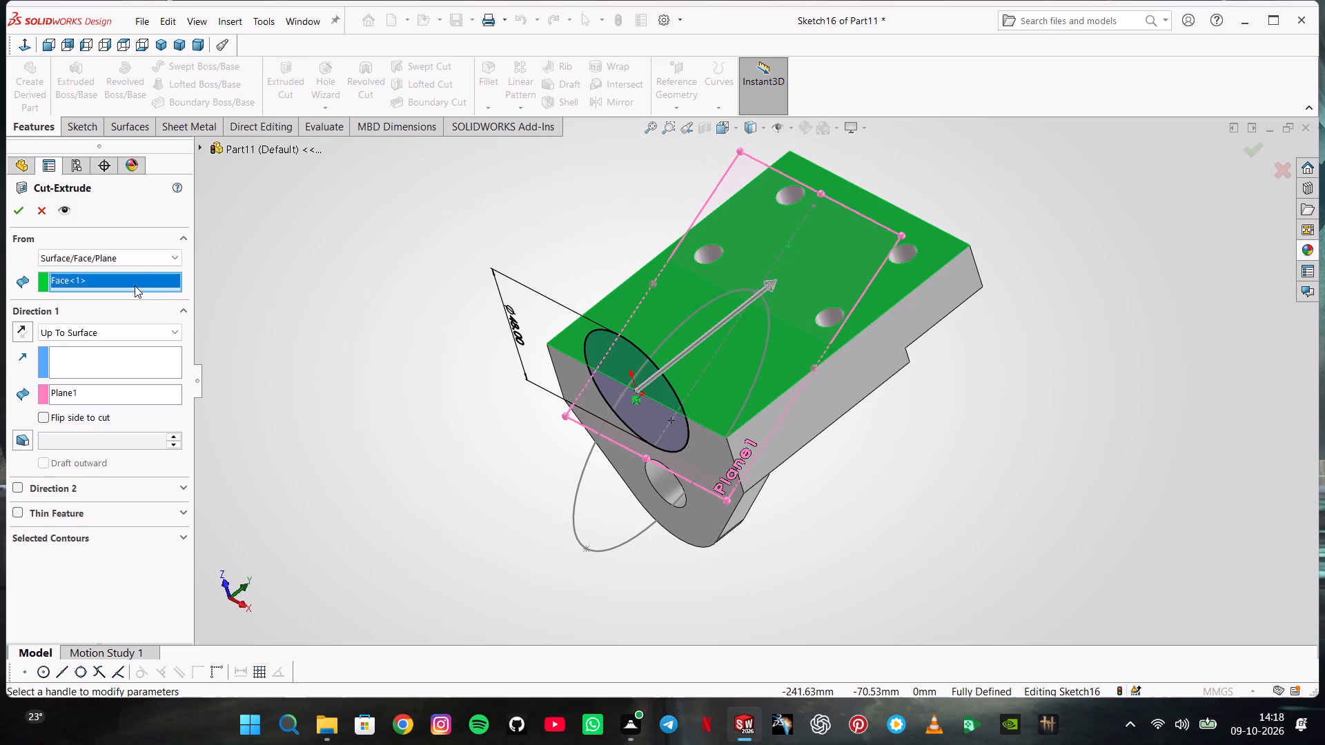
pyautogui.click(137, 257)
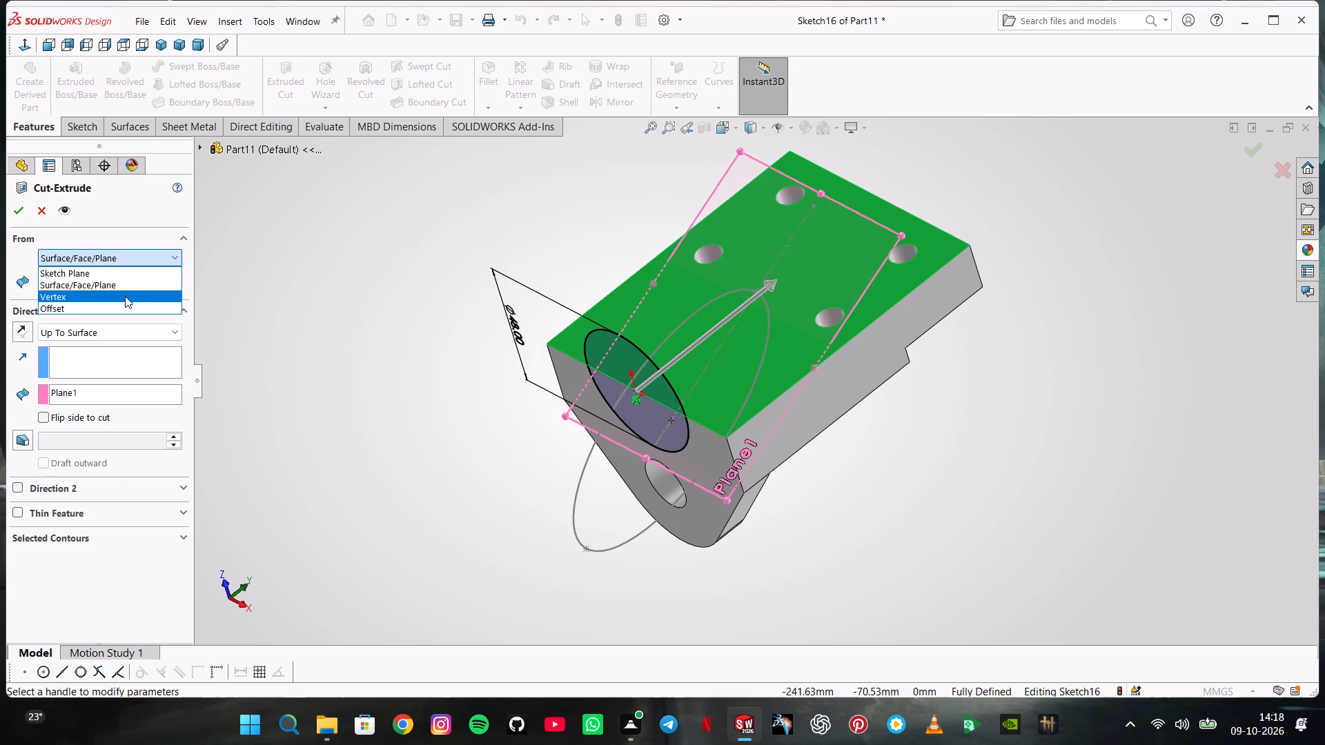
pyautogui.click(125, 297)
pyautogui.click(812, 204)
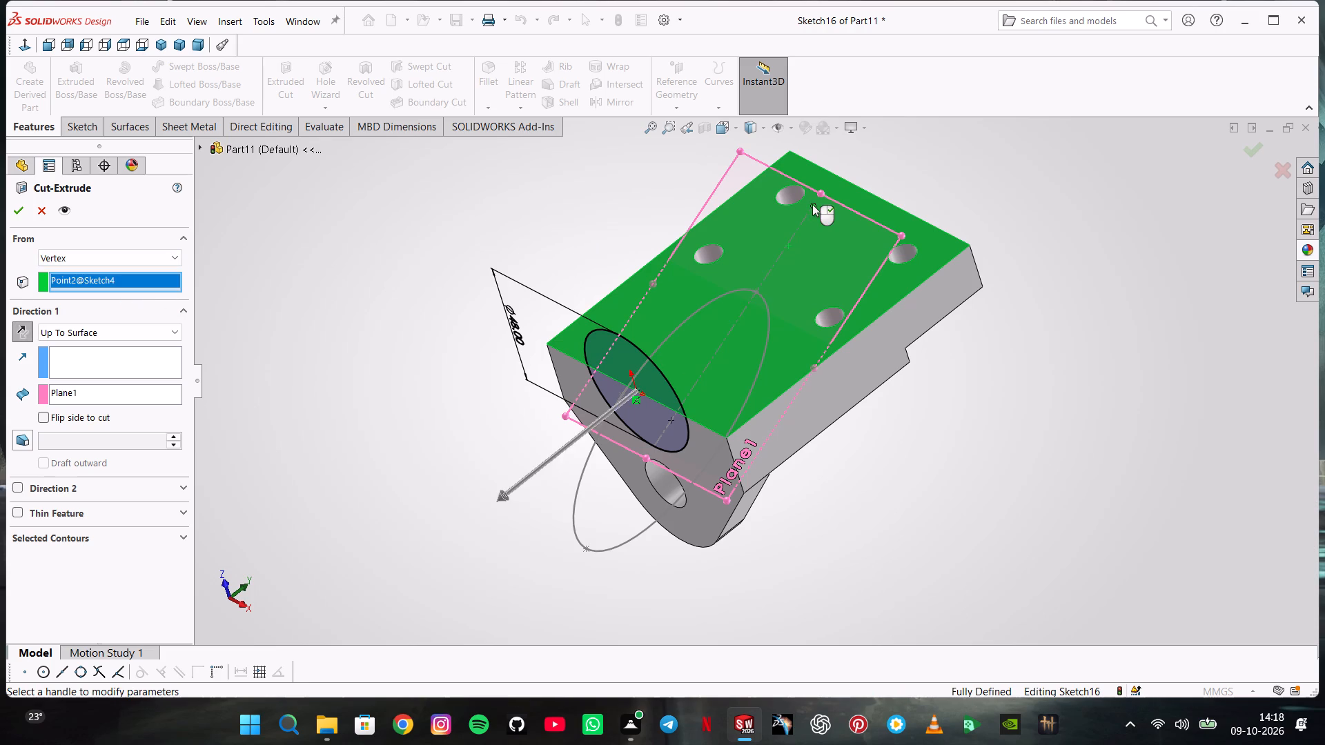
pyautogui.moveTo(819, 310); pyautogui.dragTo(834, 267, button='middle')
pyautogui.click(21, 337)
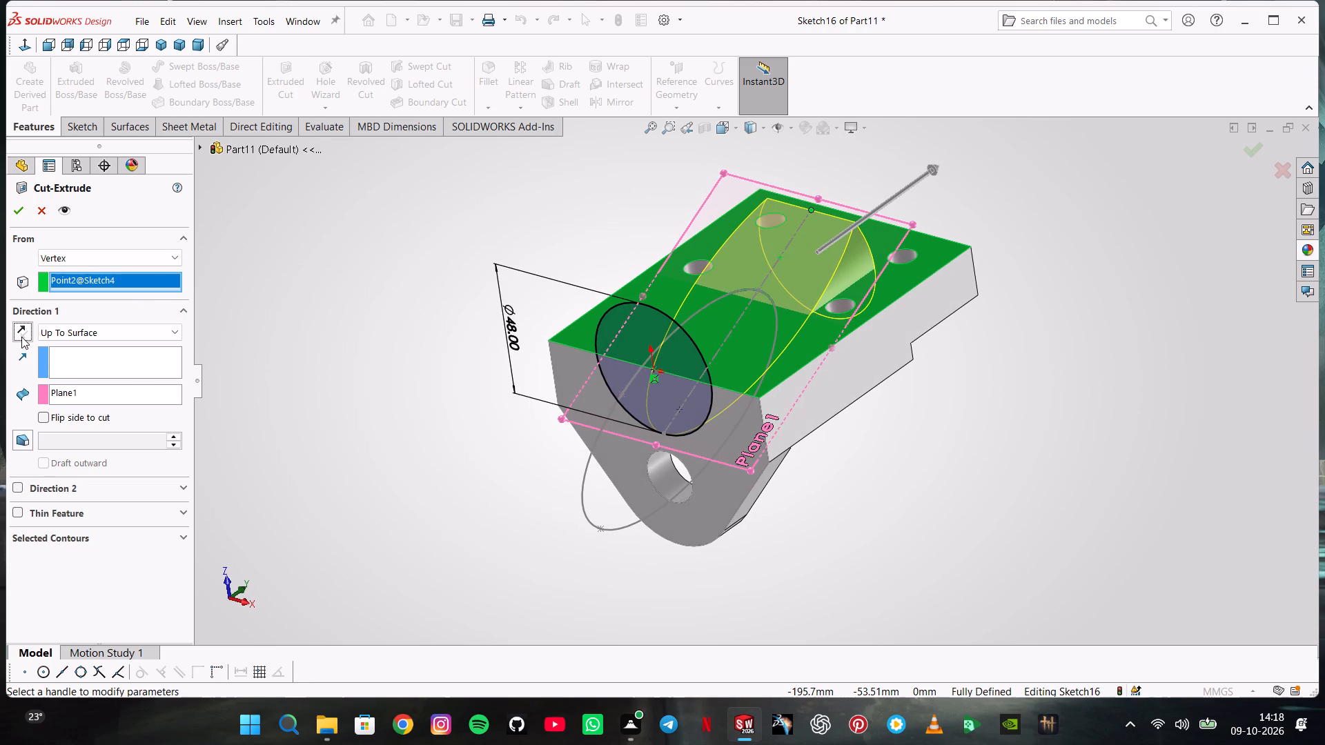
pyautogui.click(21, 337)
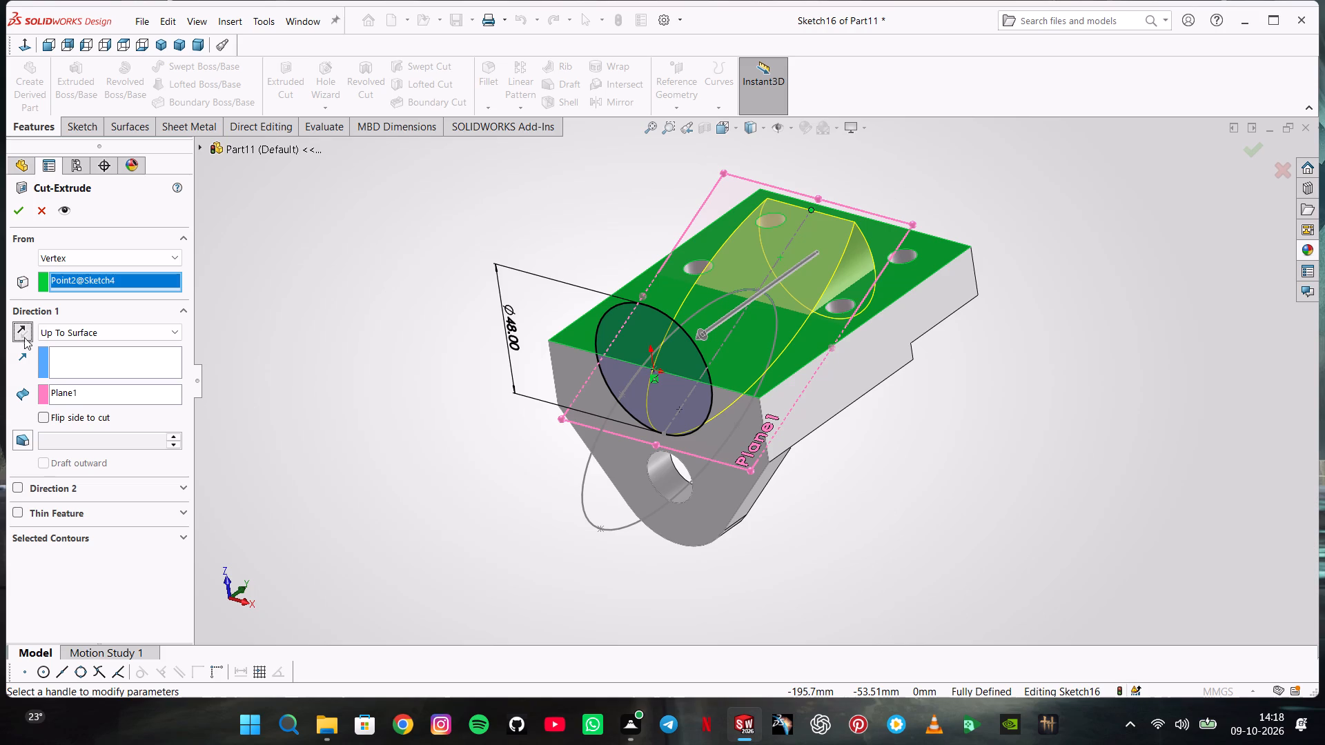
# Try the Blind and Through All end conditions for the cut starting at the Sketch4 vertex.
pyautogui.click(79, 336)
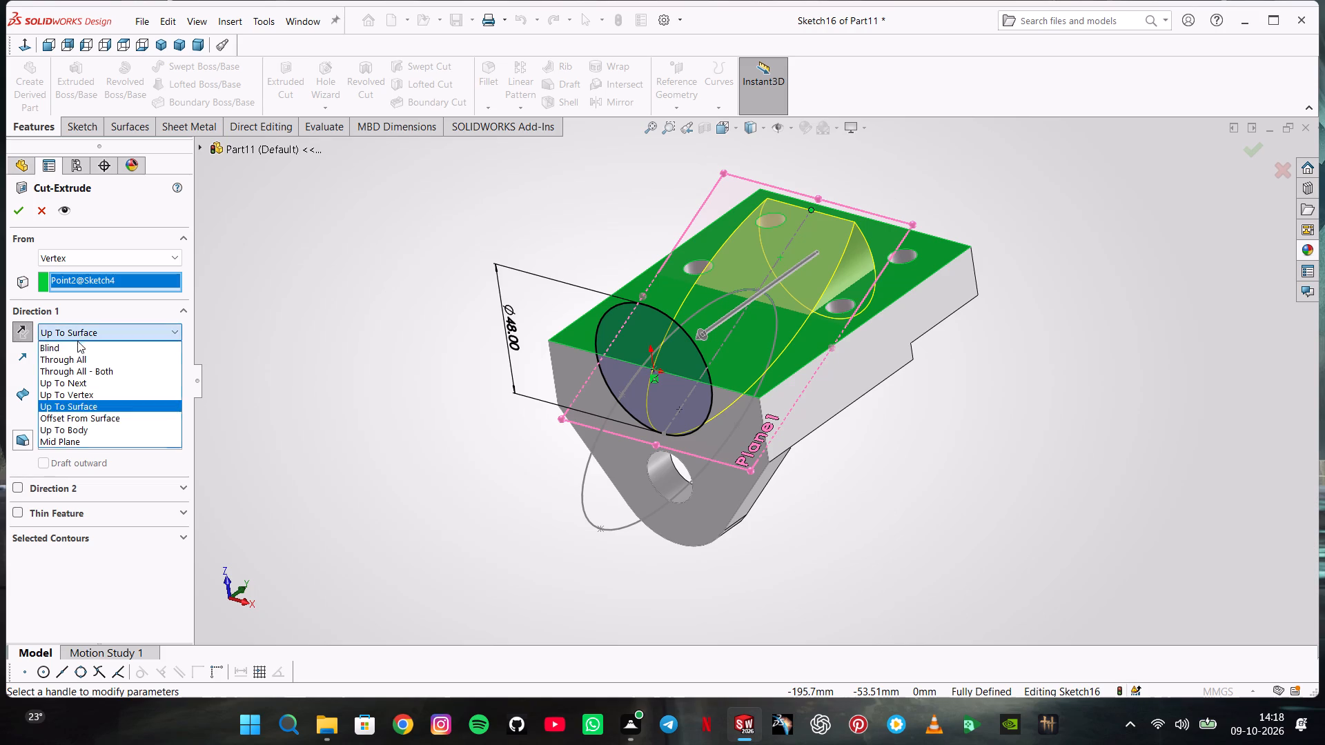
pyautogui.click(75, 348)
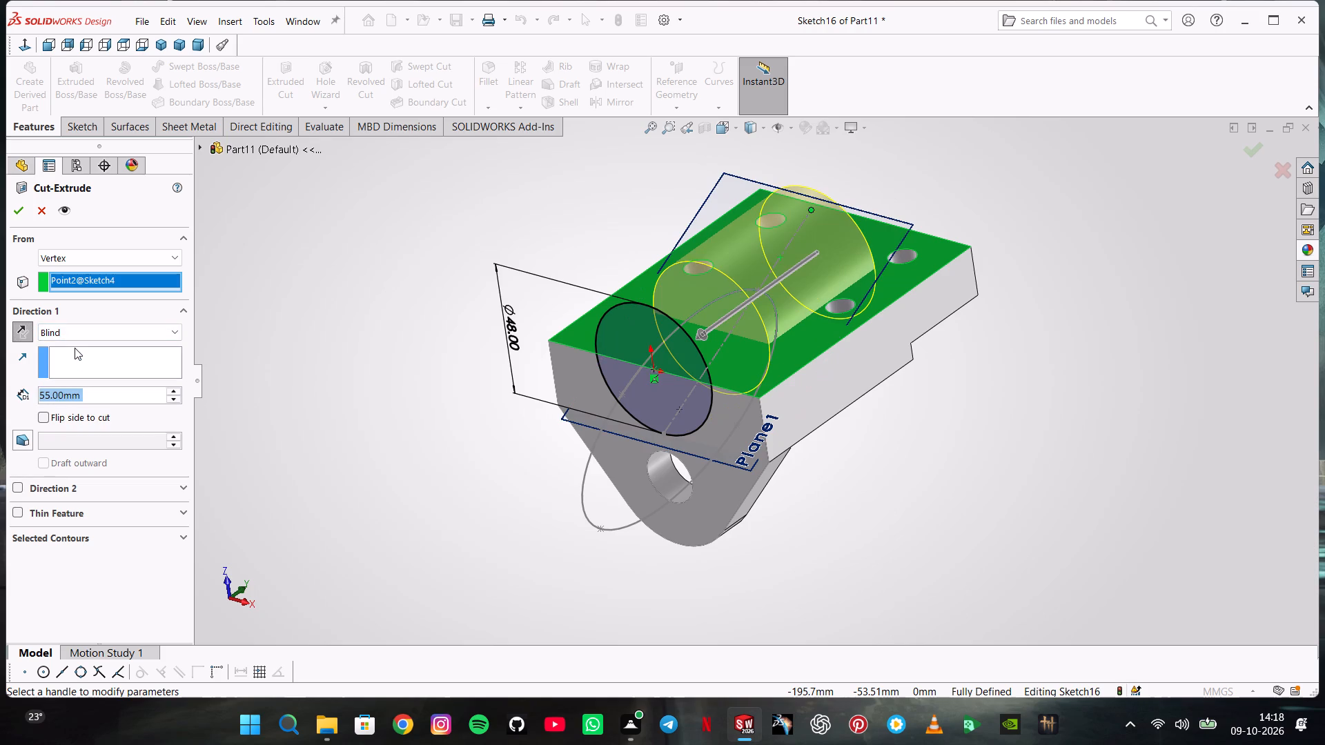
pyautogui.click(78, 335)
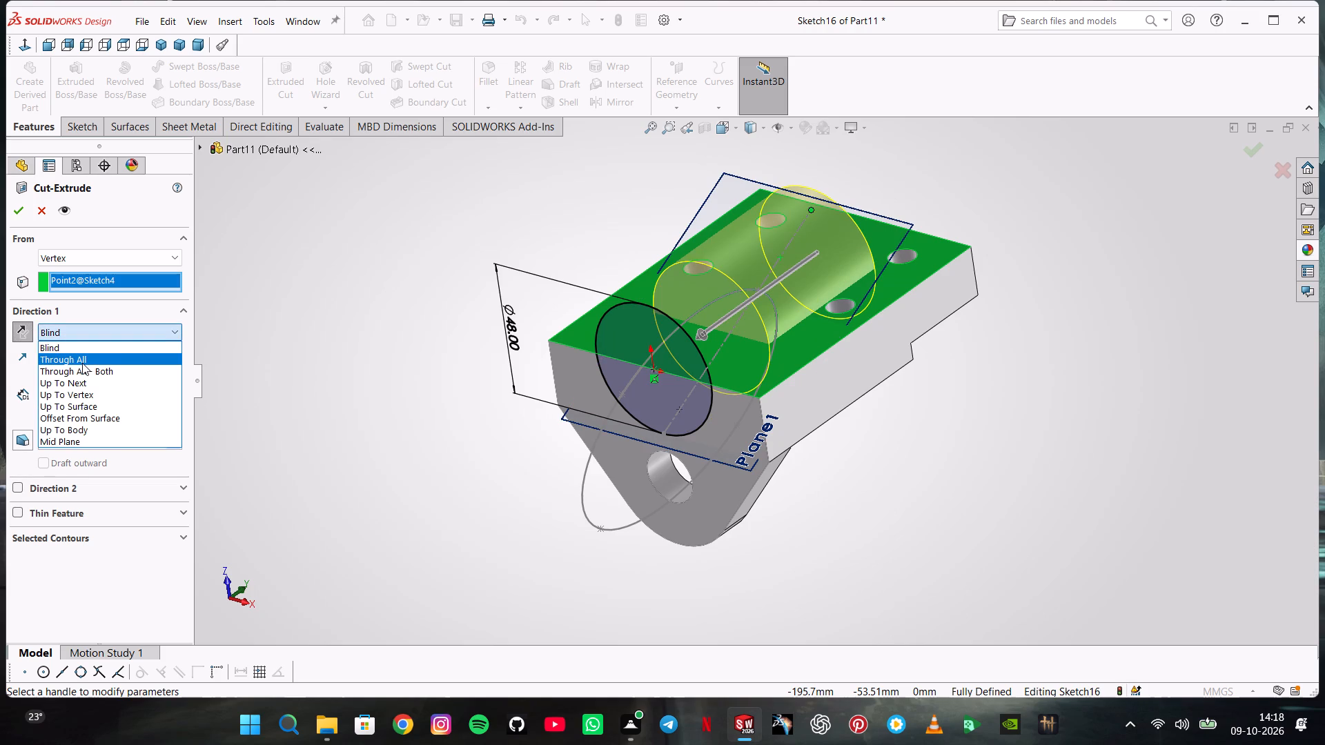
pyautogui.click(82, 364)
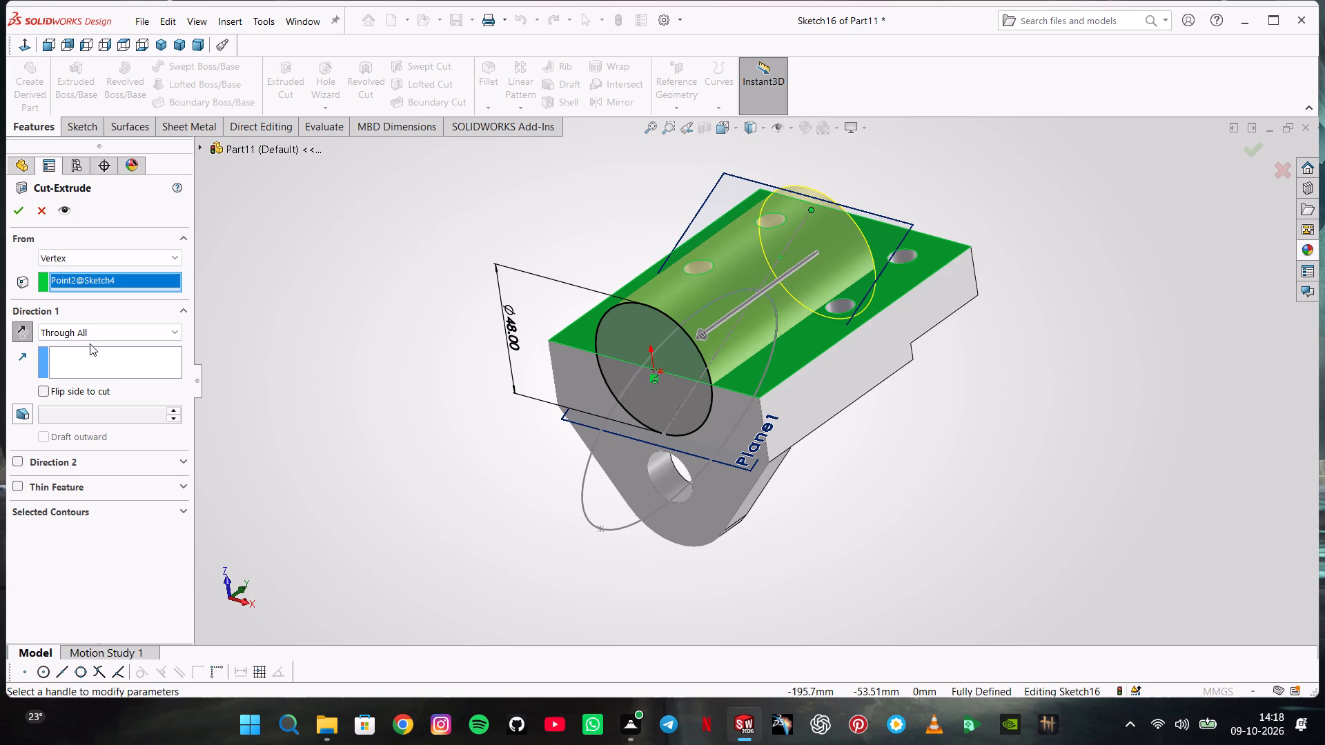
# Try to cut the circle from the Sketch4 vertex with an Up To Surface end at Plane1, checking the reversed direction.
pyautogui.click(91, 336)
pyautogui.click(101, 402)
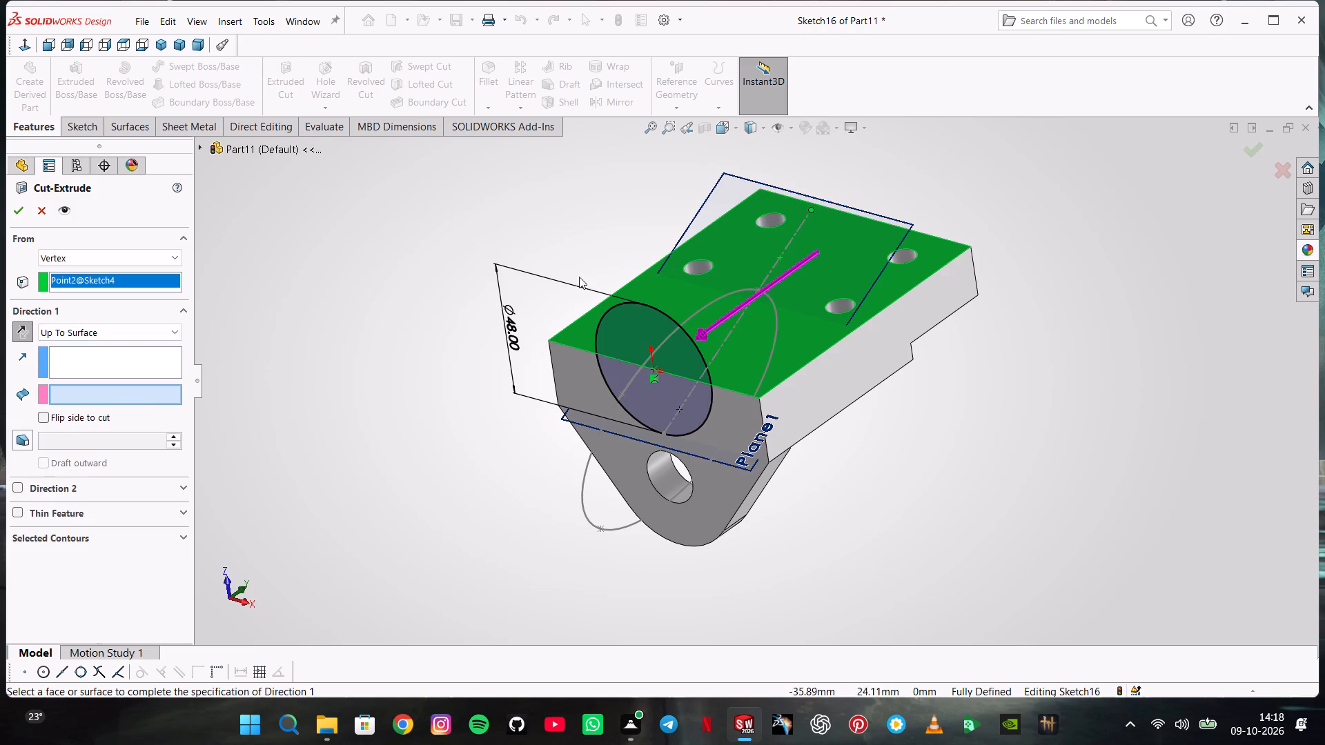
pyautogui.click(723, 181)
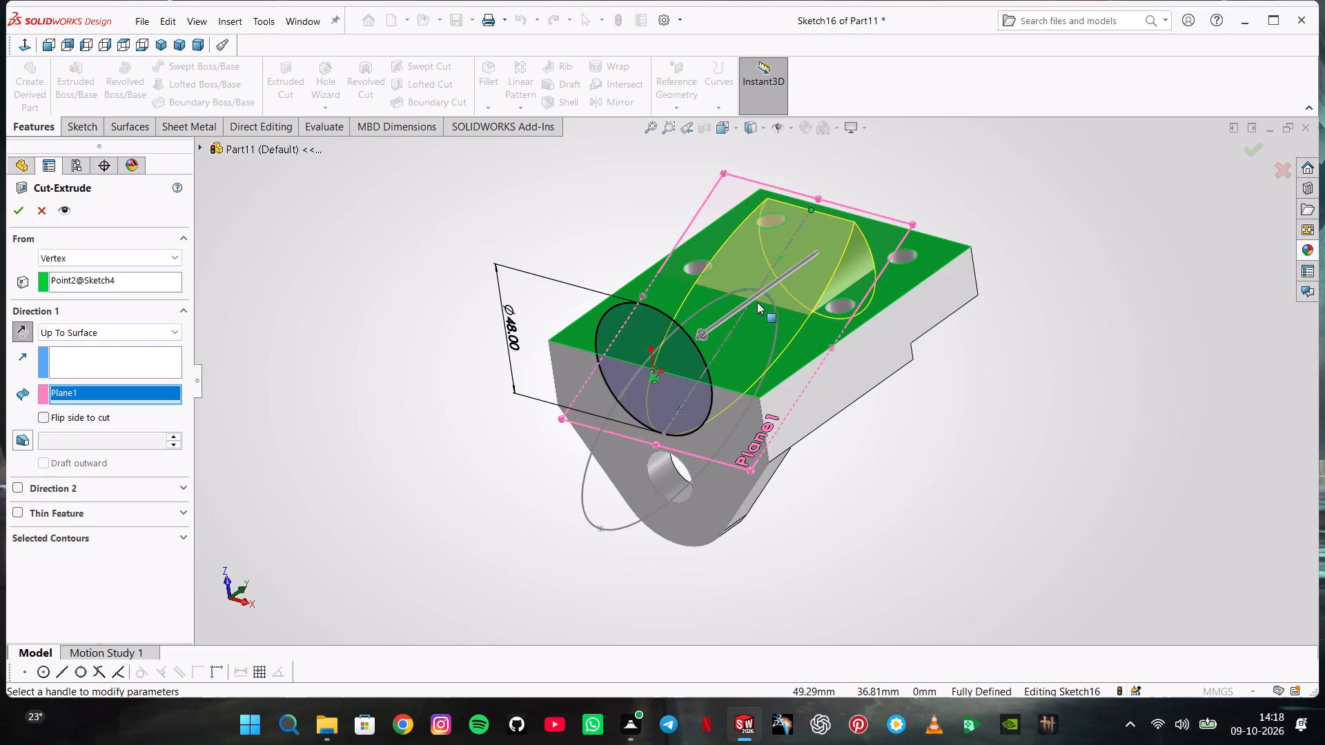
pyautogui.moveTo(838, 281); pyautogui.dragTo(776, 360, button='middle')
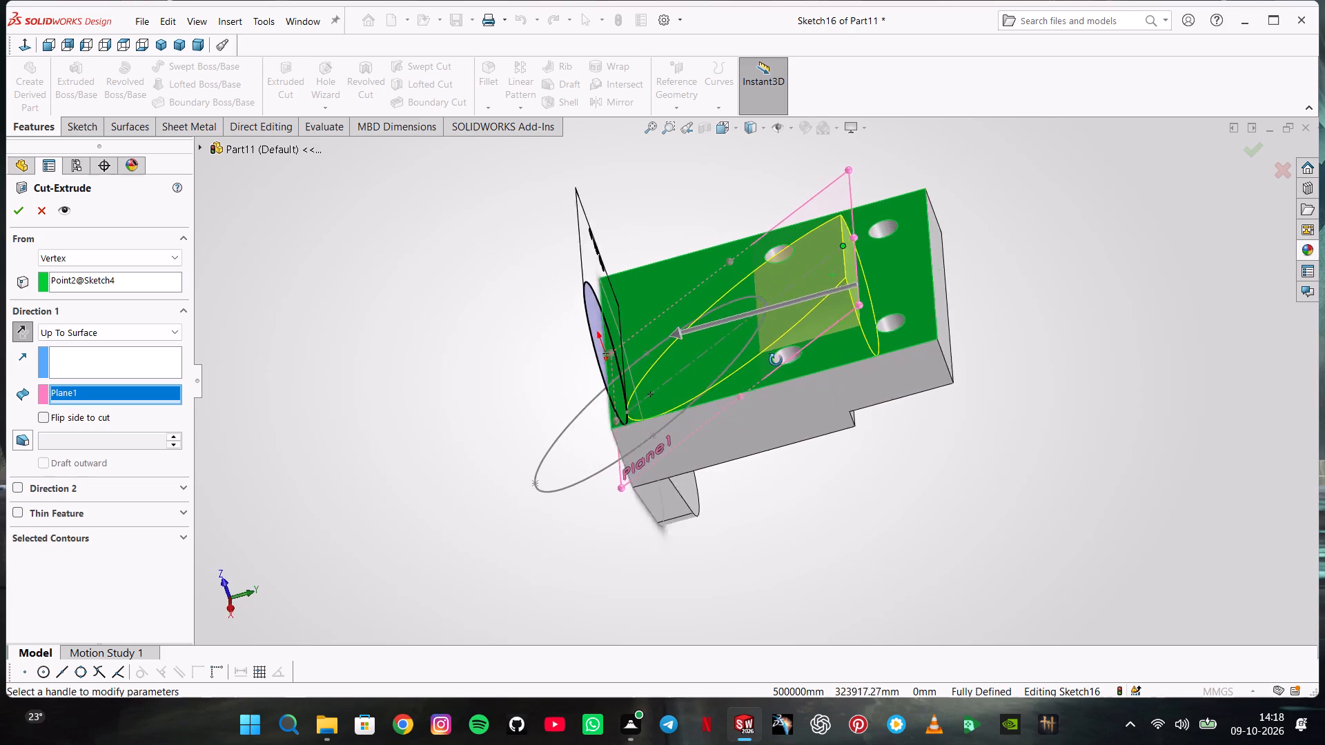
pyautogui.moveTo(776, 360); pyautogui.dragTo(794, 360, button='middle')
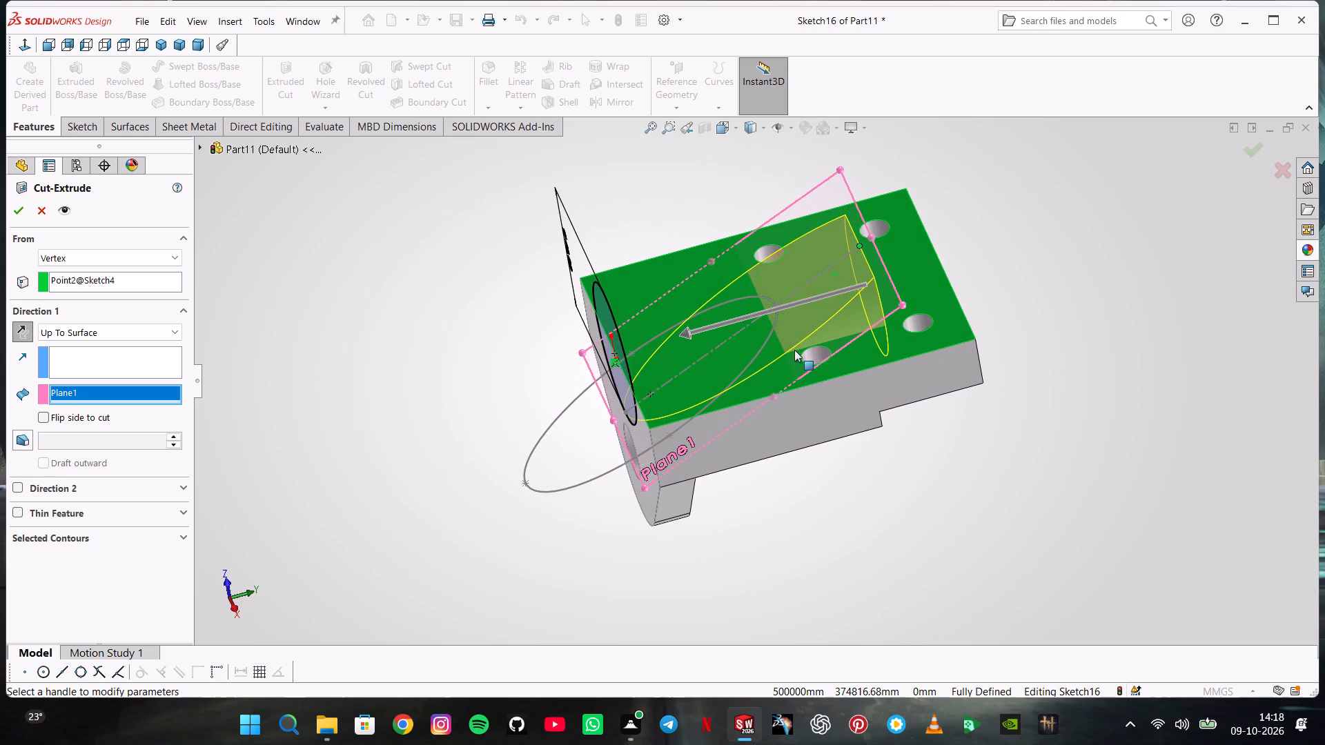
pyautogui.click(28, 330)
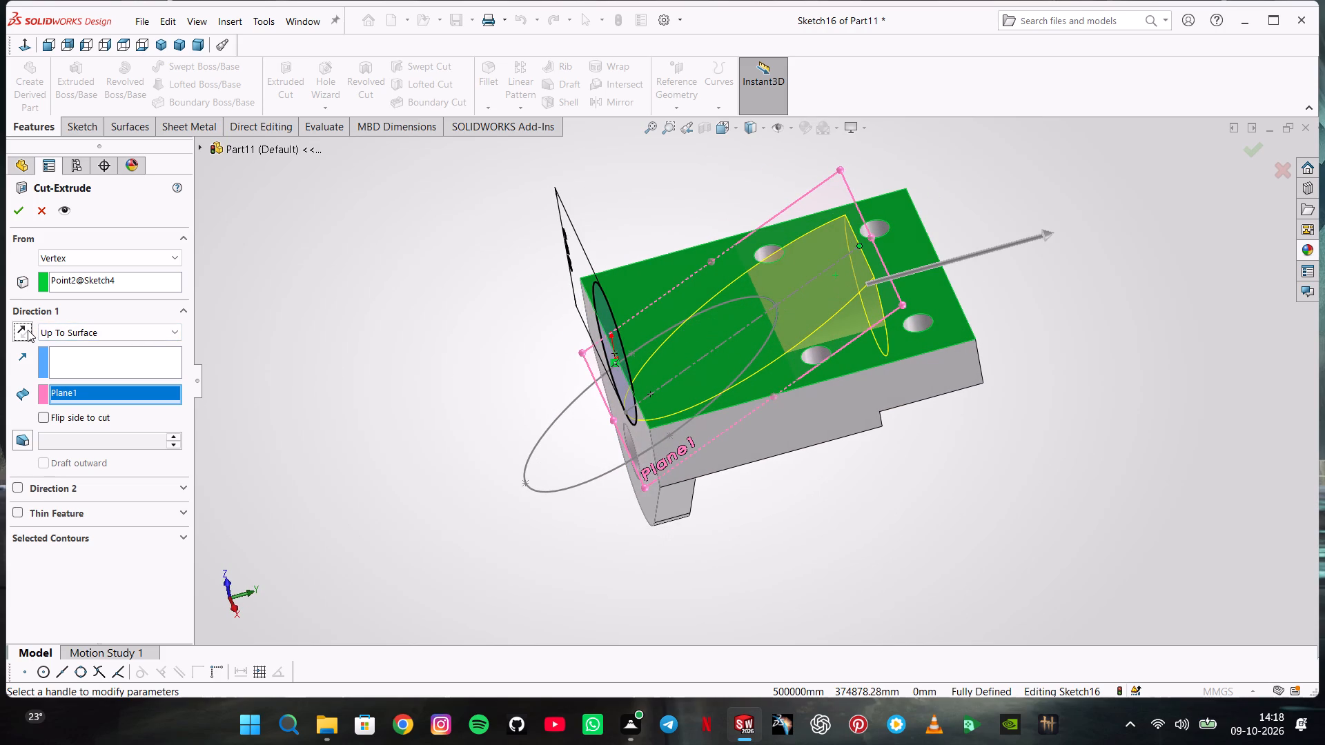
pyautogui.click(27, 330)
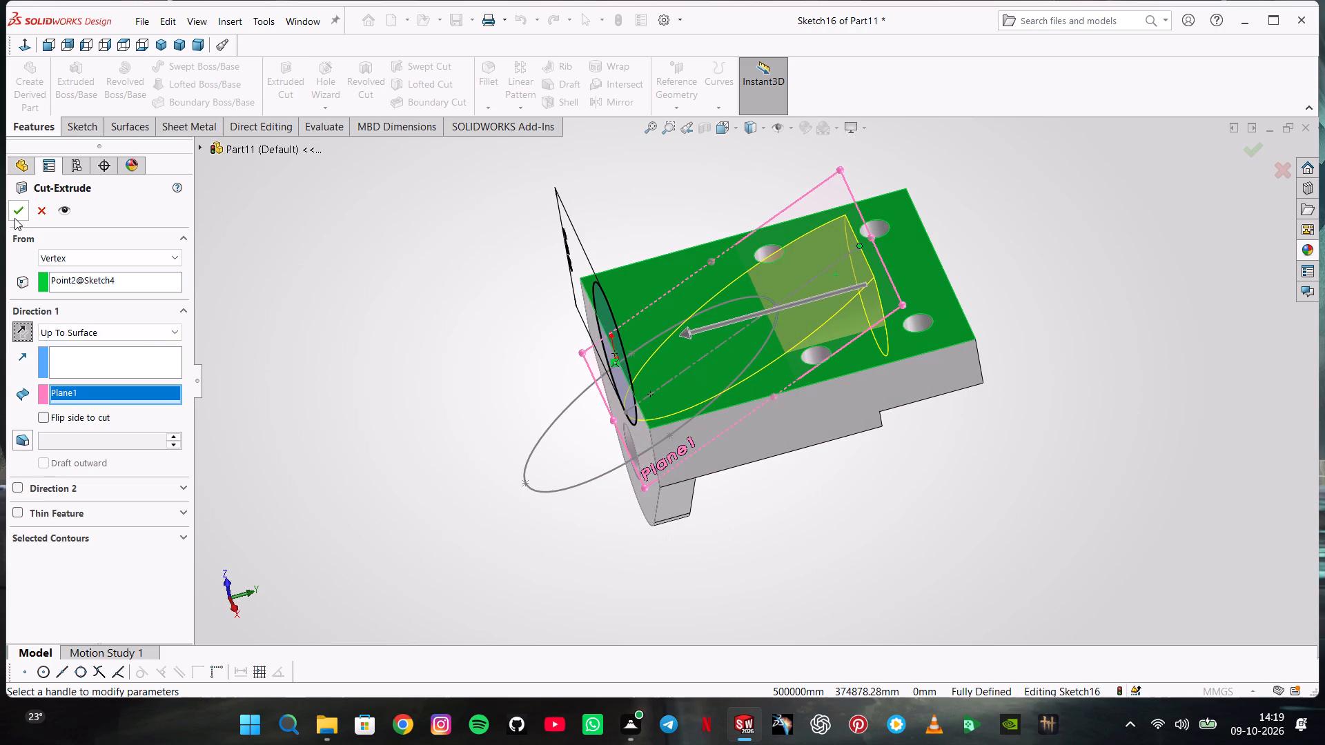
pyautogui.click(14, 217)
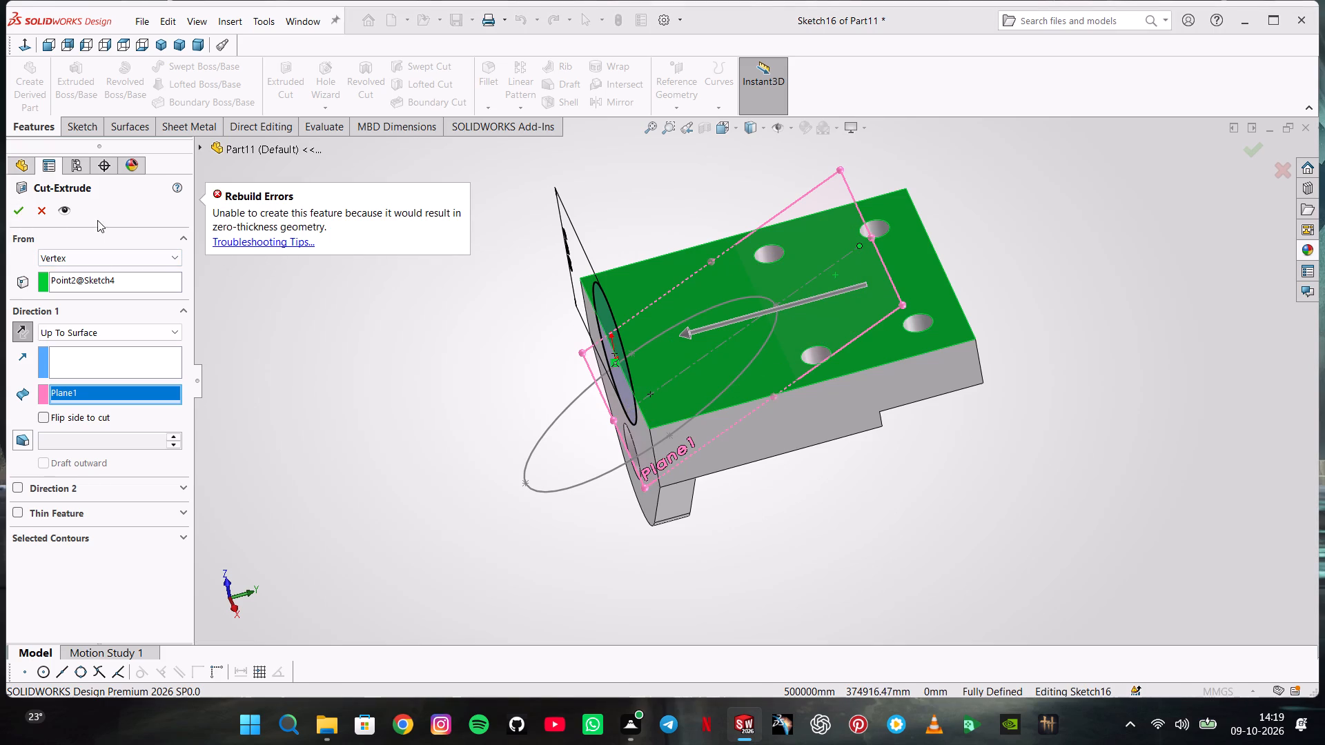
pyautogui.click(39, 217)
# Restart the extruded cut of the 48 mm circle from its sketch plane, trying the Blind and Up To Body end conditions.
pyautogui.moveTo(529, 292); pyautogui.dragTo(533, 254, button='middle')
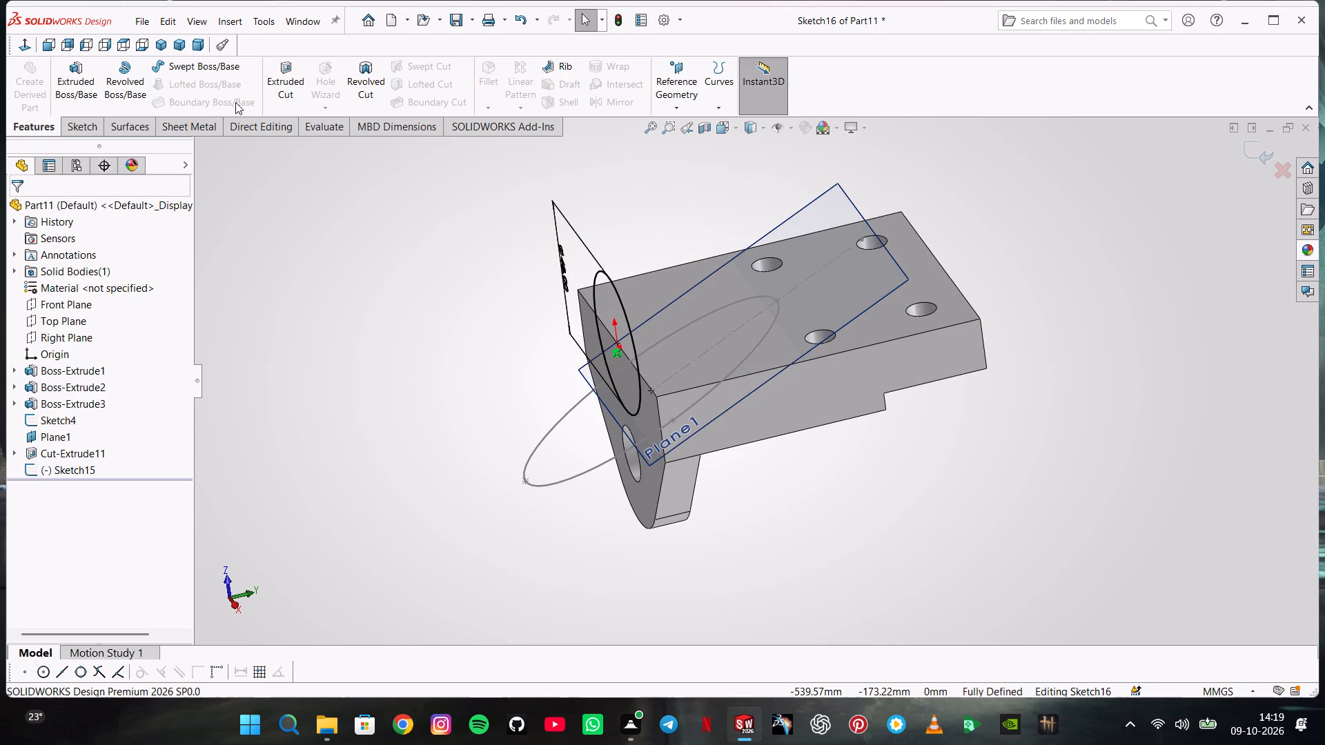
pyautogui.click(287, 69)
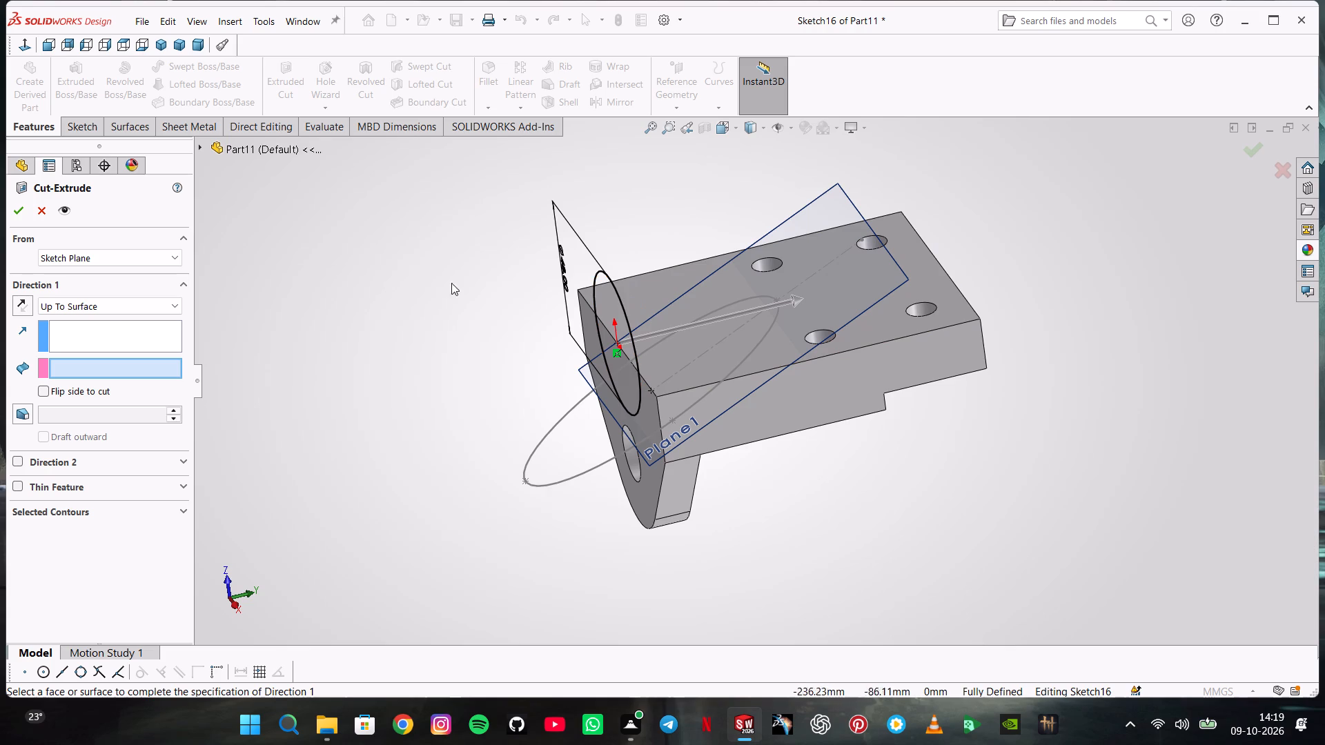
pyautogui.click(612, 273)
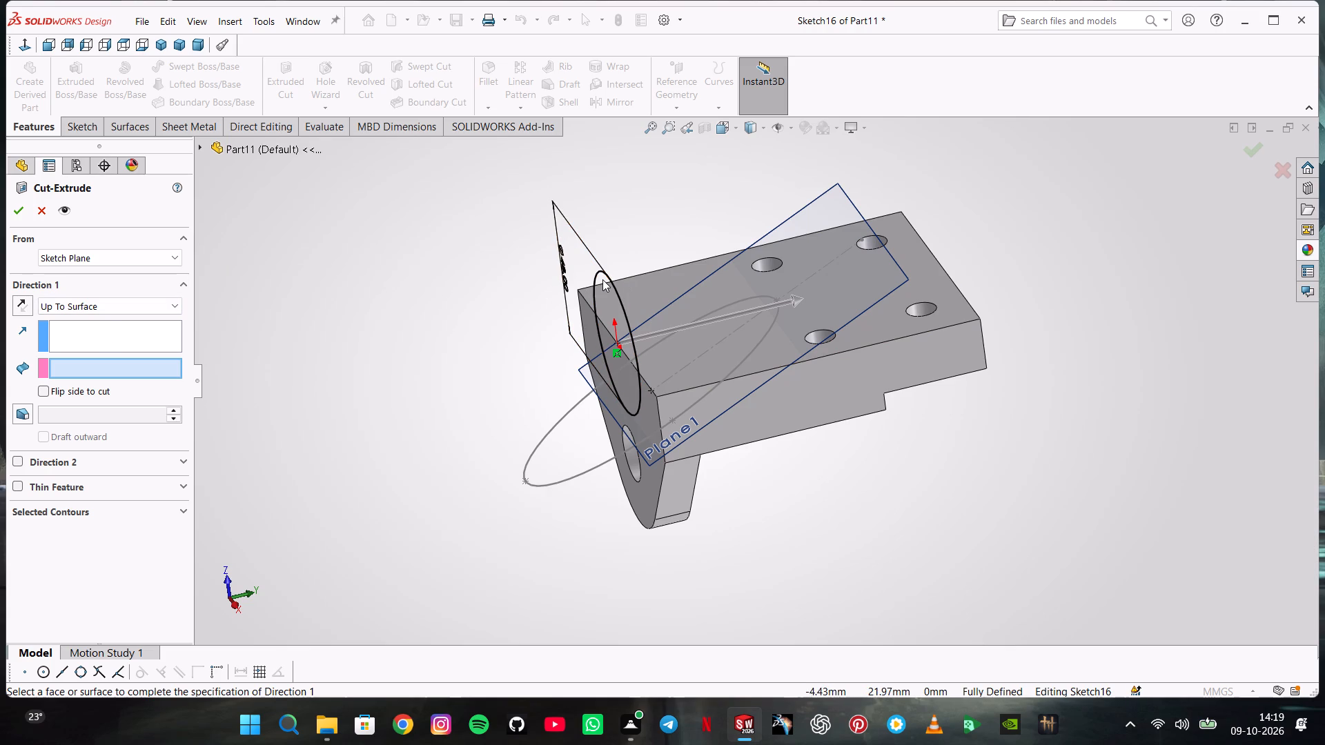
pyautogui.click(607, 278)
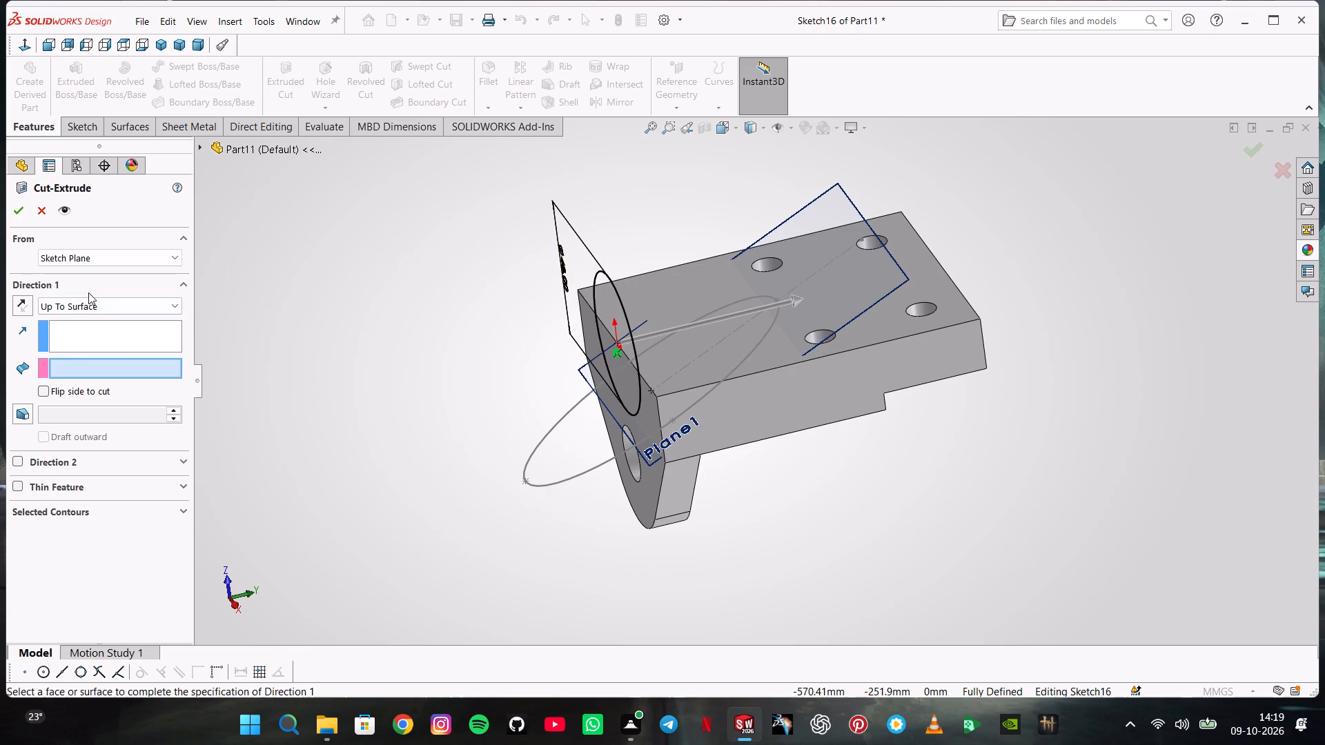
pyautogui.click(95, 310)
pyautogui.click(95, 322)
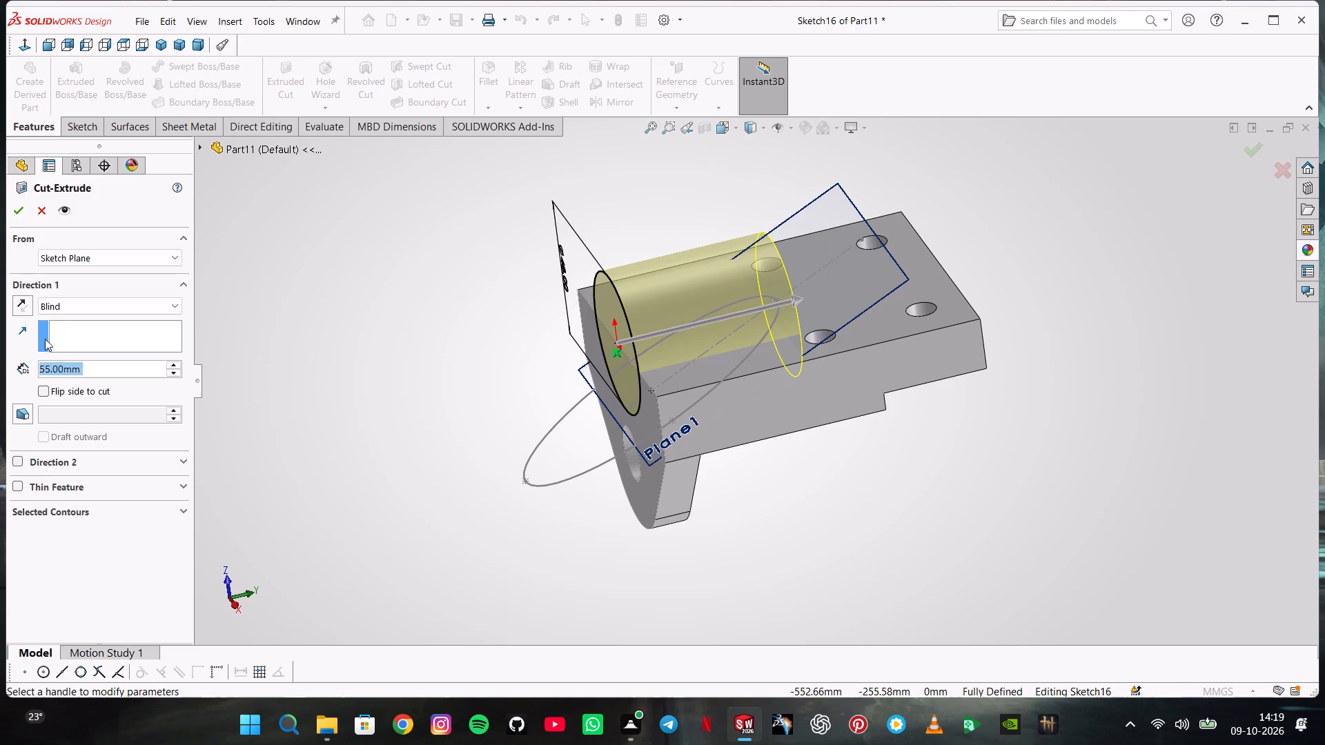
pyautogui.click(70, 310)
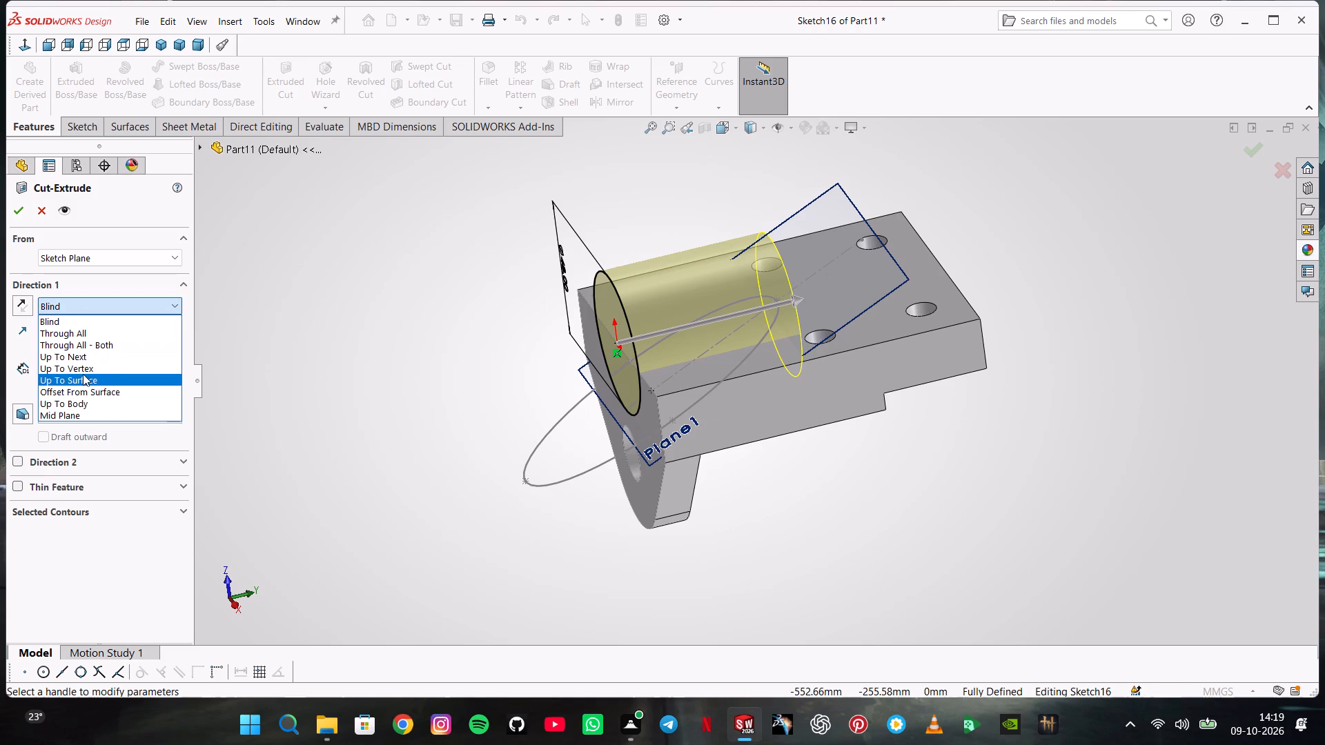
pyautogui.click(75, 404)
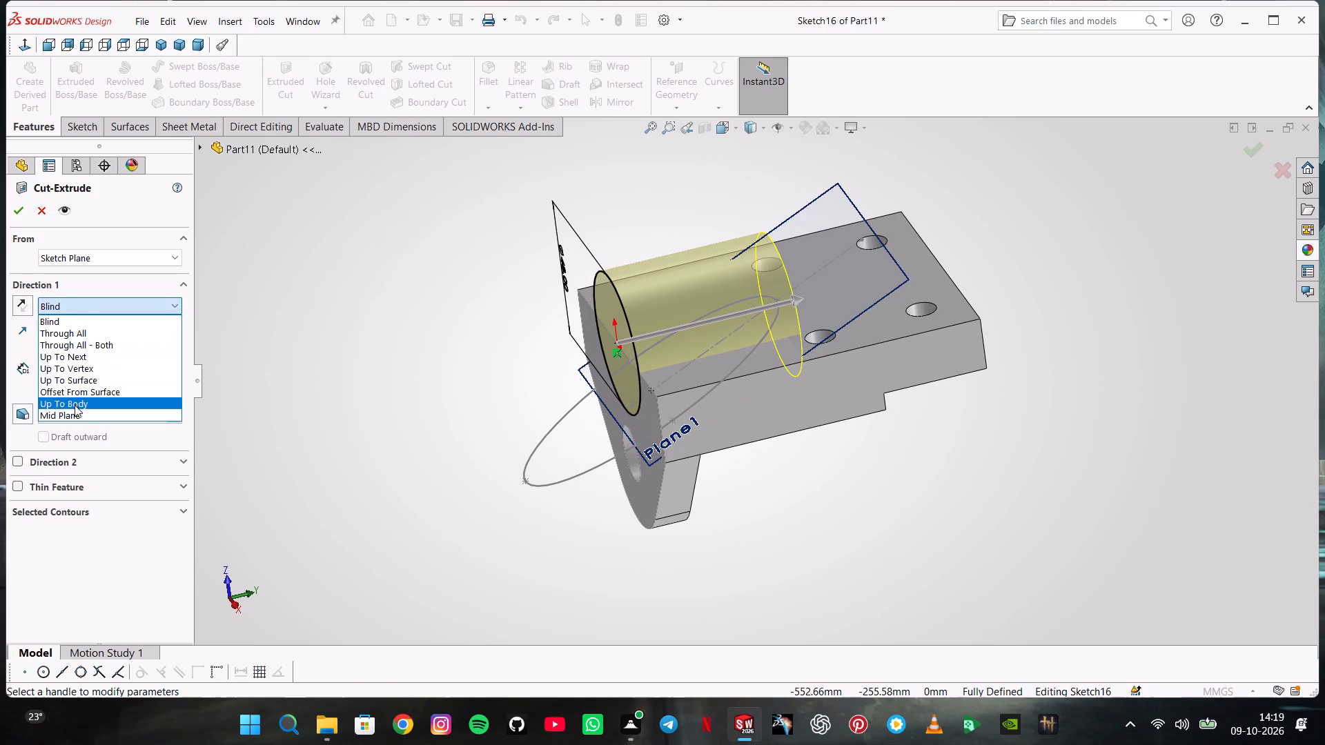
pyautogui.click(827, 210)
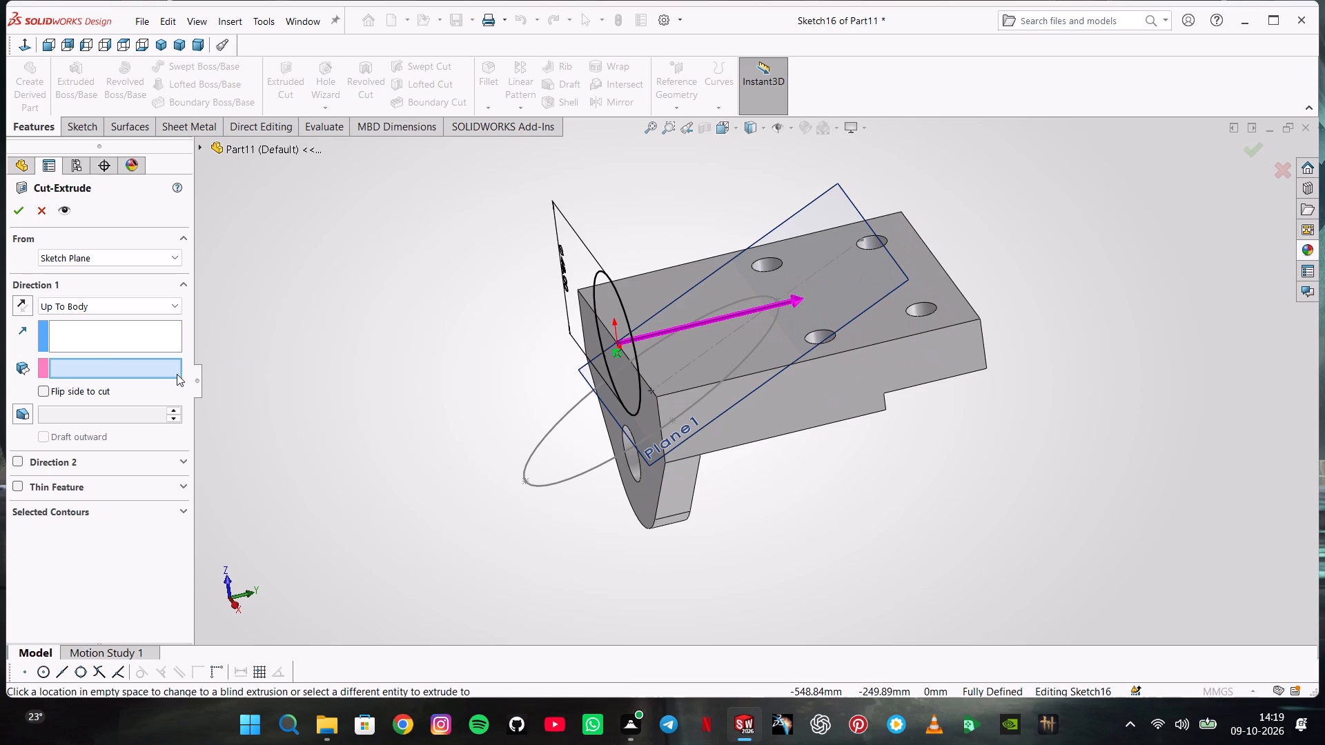
# Cut the 48 mm circle Up To Vertex at Sketch4's Point2, with Sketch4's Line1 centreline as the extrusion direction.
pyautogui.click(110, 308)
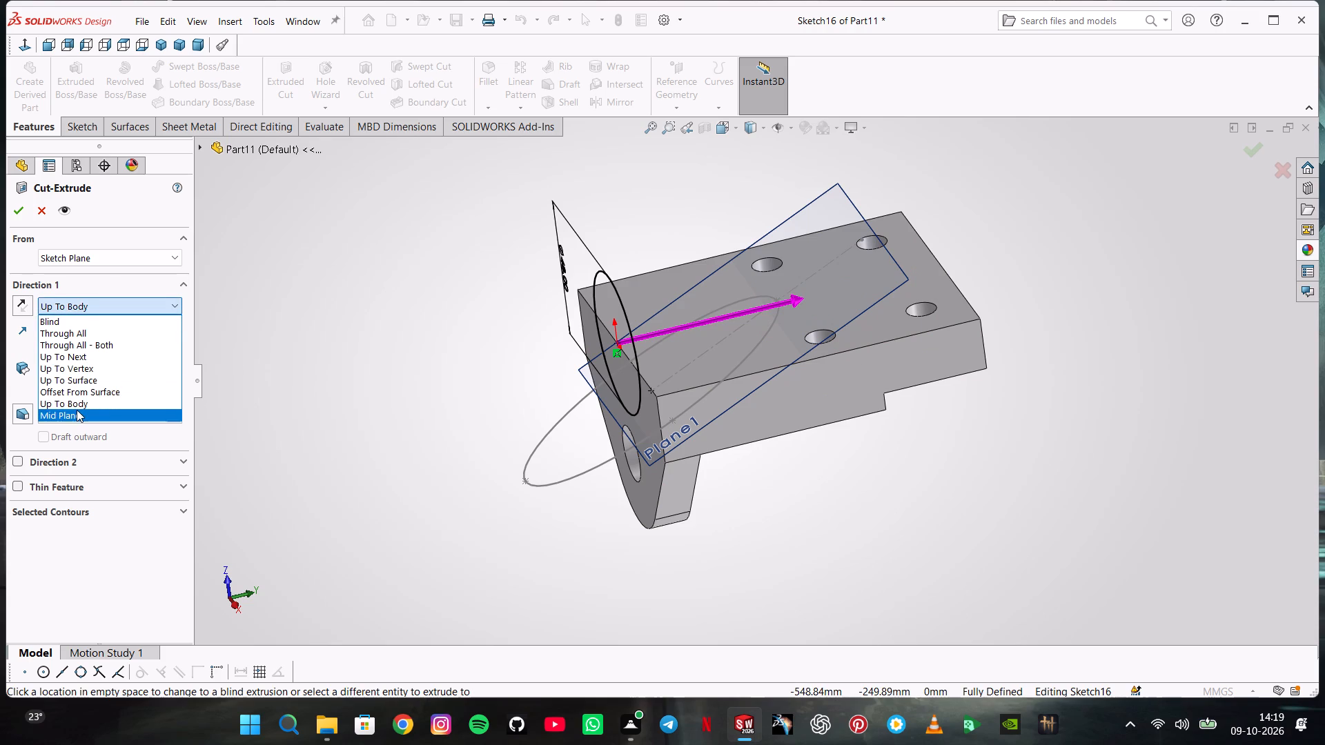
pyautogui.click(81, 372)
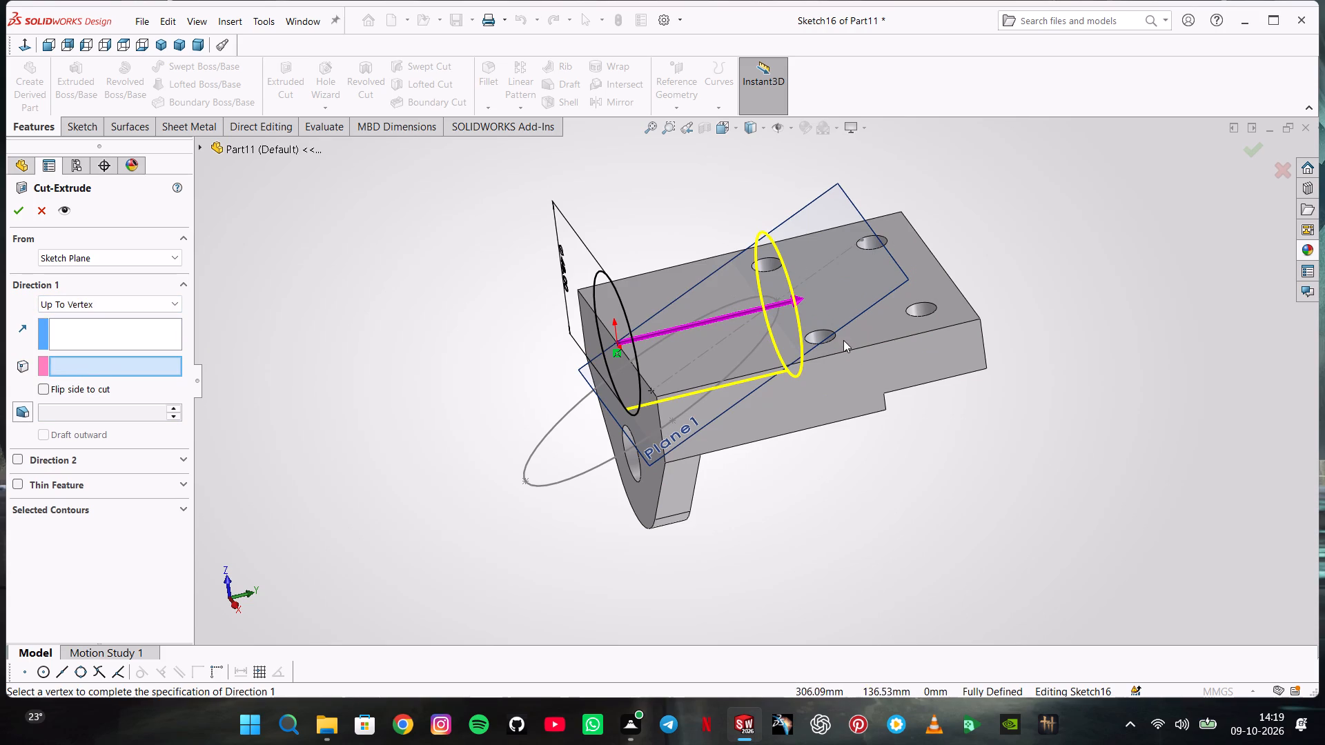
pyautogui.moveTo(844, 340); pyautogui.dragTo(826, 322, button='middle')
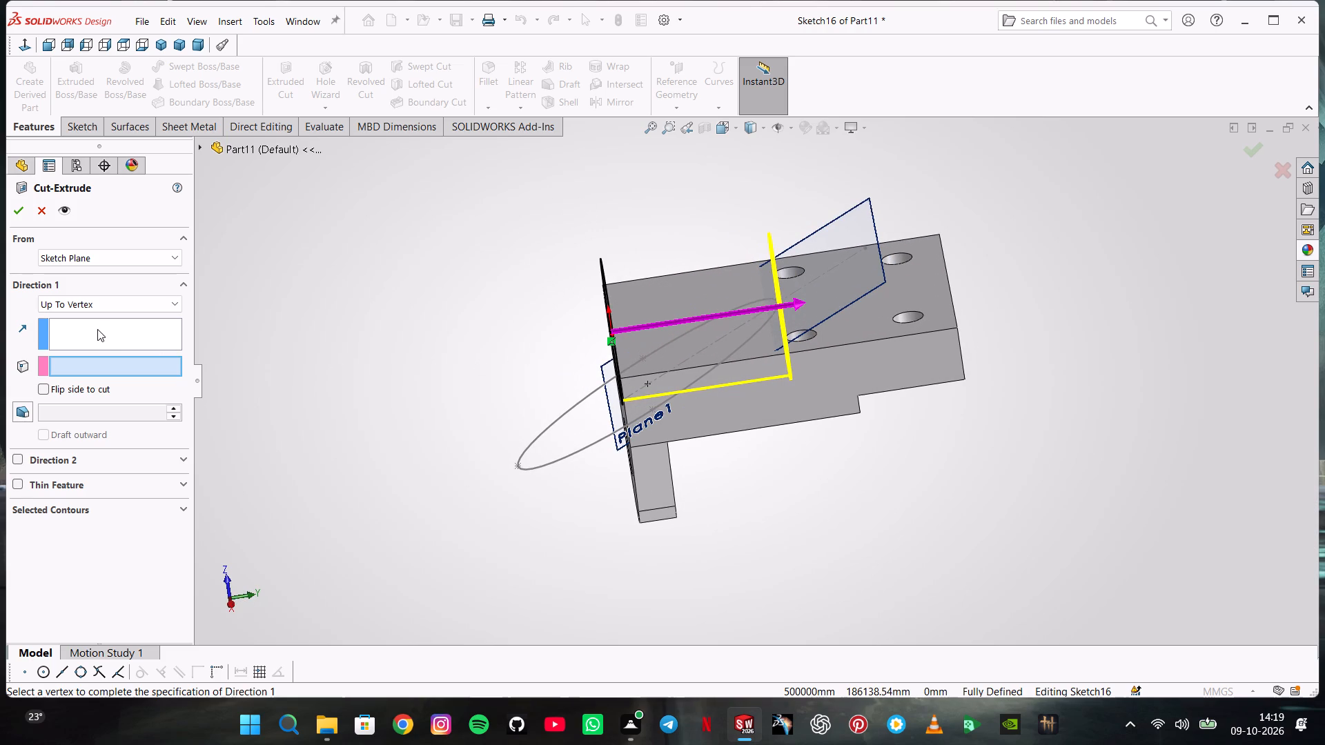
pyautogui.click(98, 332)
pyautogui.click(92, 366)
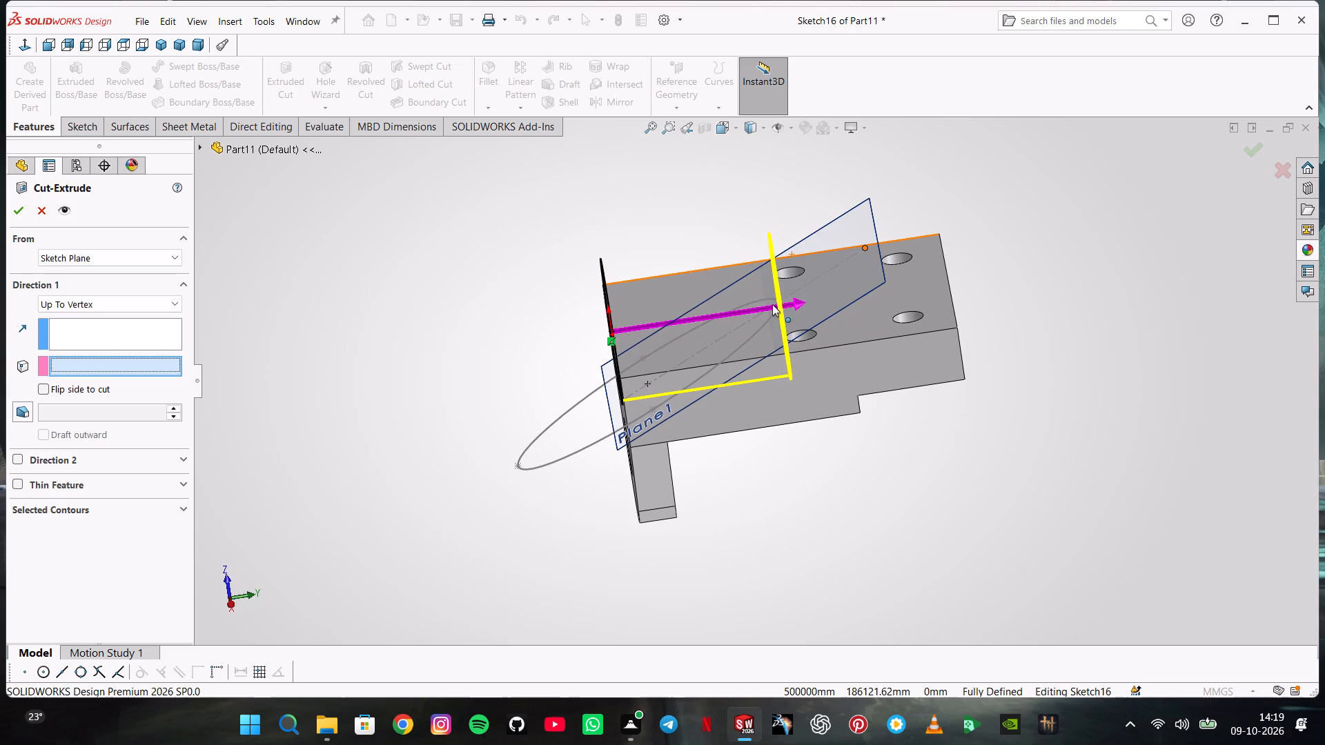
pyautogui.click(865, 249)
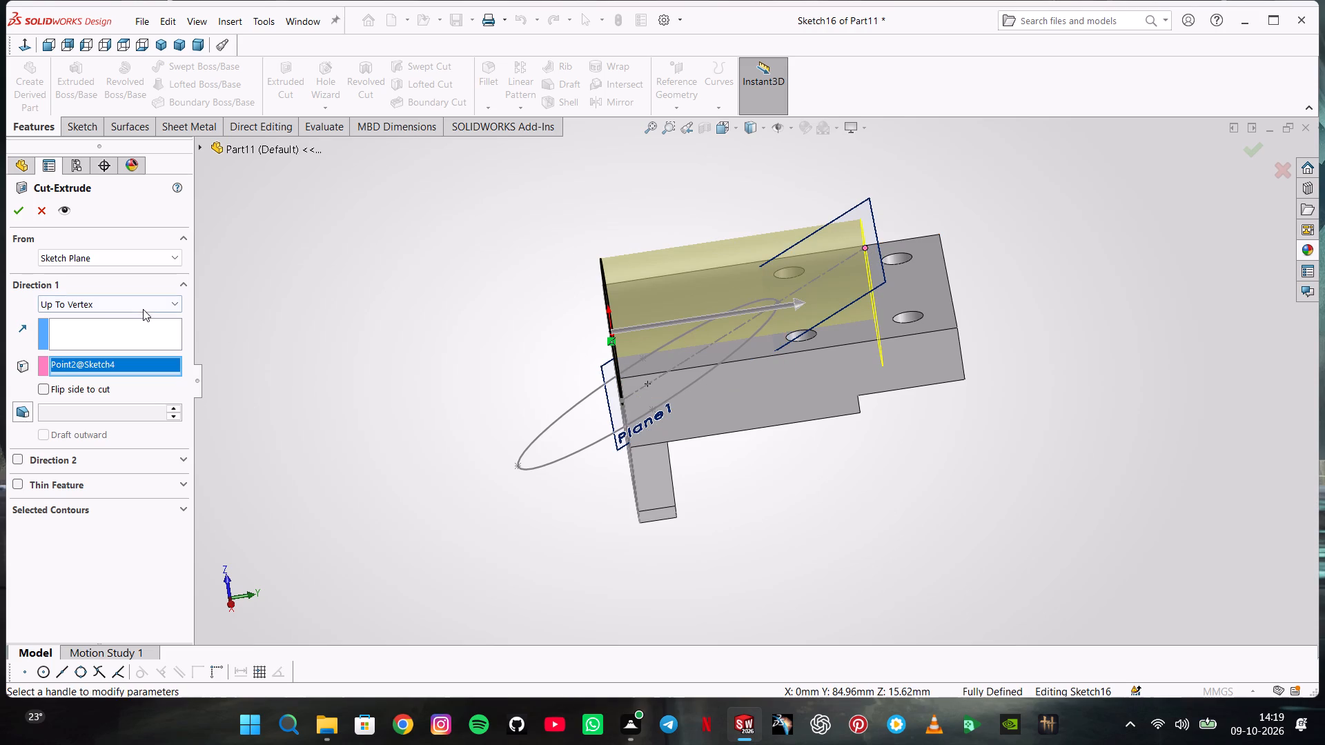
pyautogui.click(139, 330)
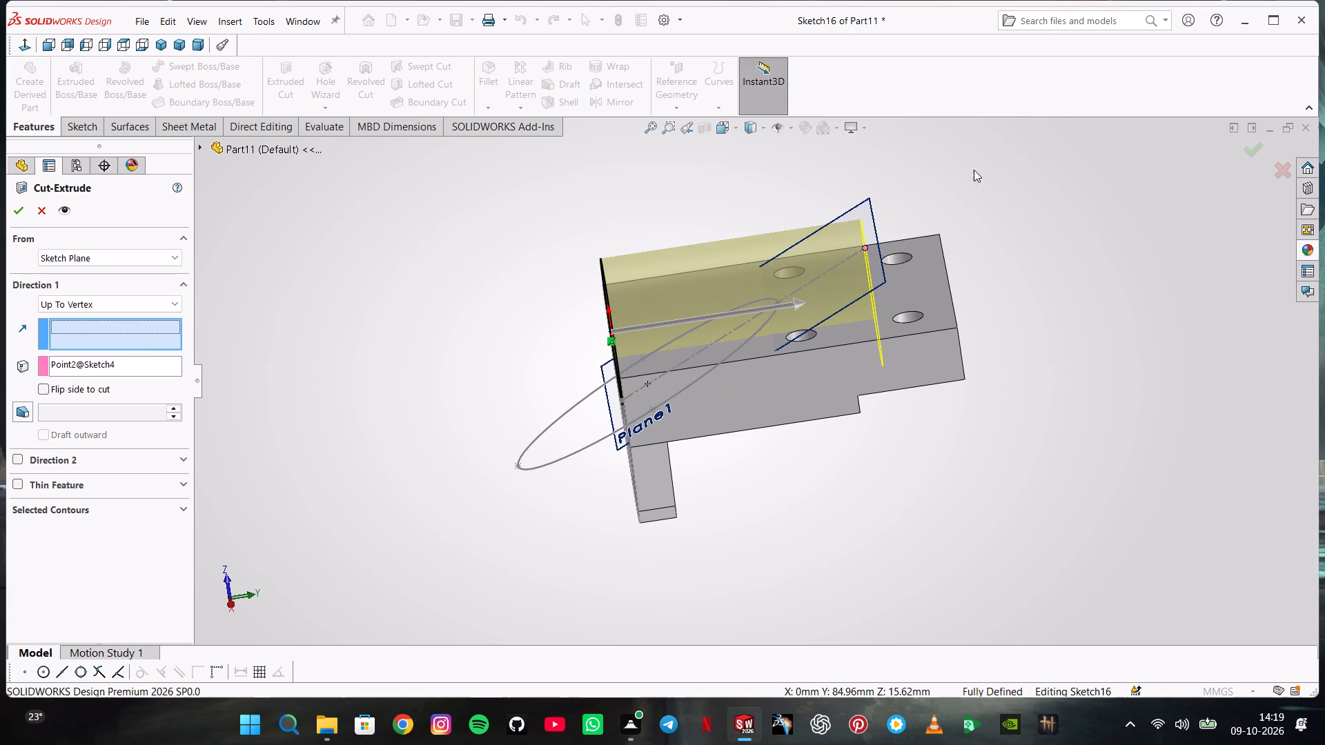
pyautogui.click(861, 209)
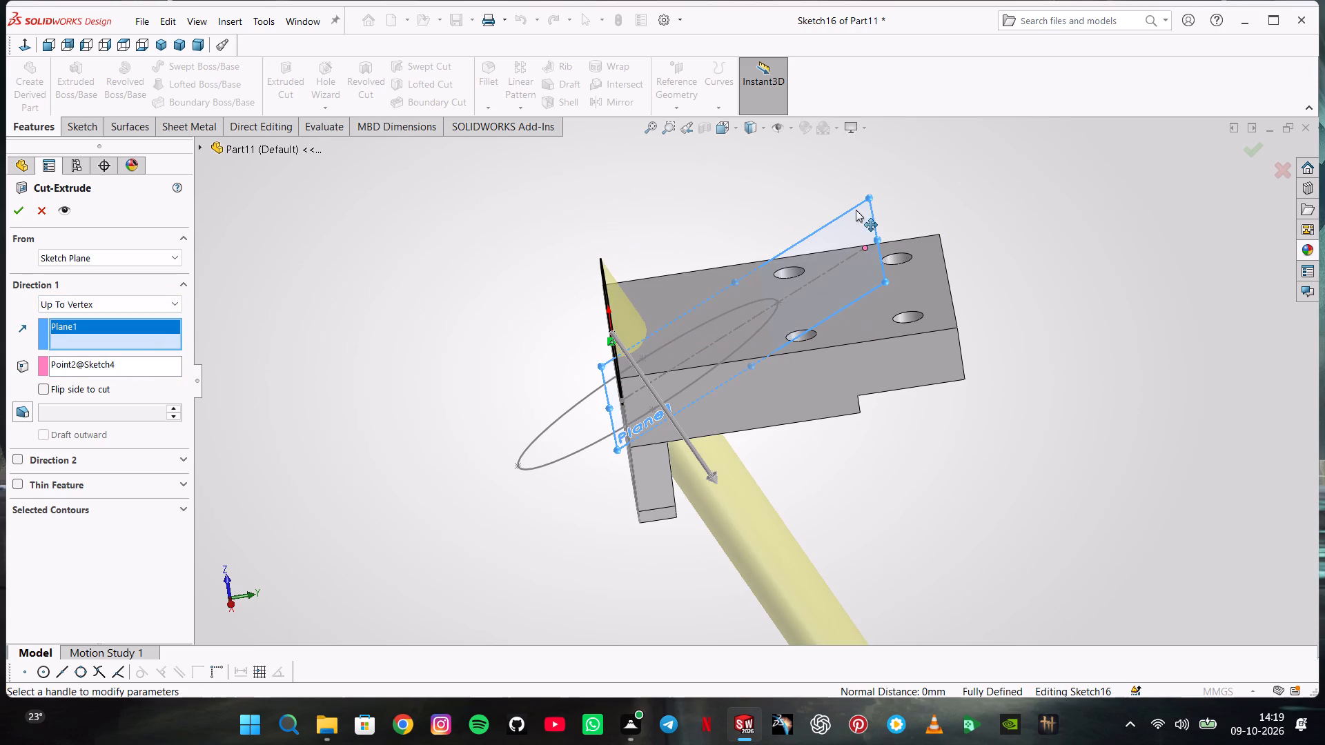
pyautogui.click(23, 330)
pyautogui.doubleClick(23, 330)
pyautogui.click(742, 325)
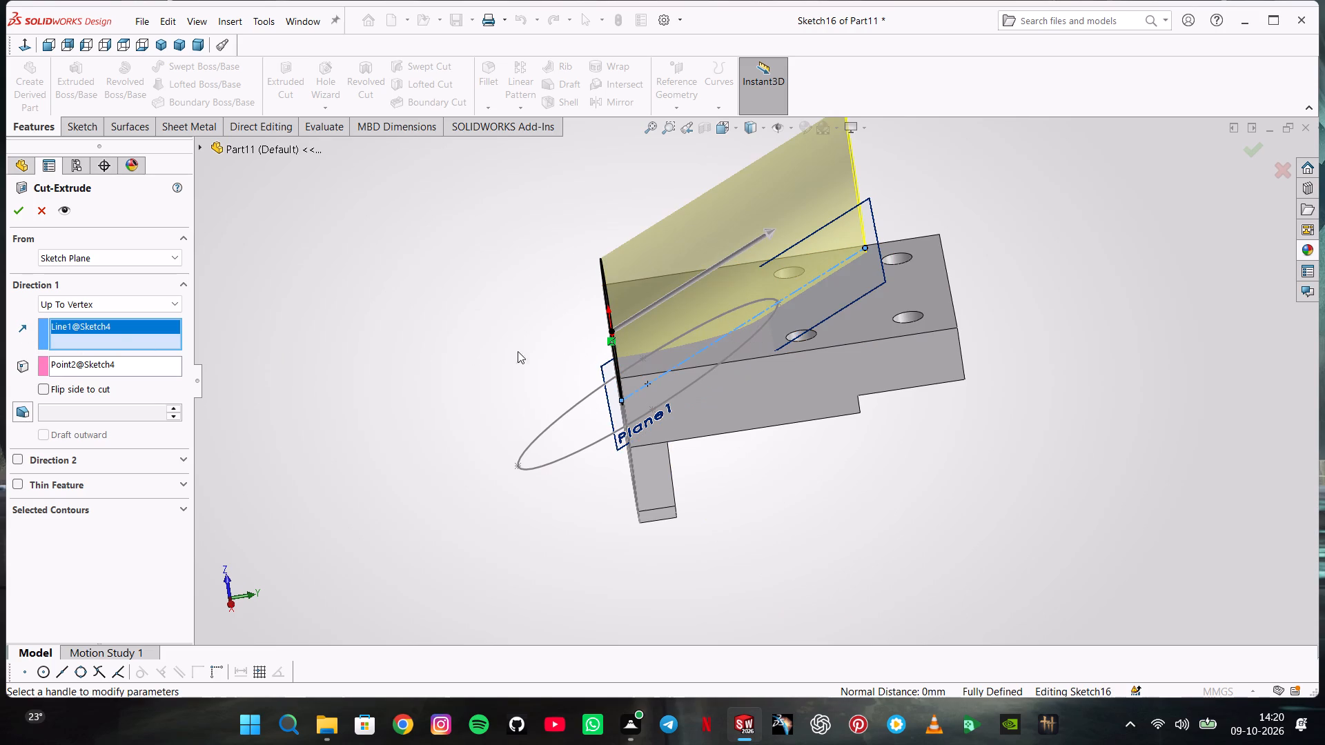
pyautogui.click(17, 212)
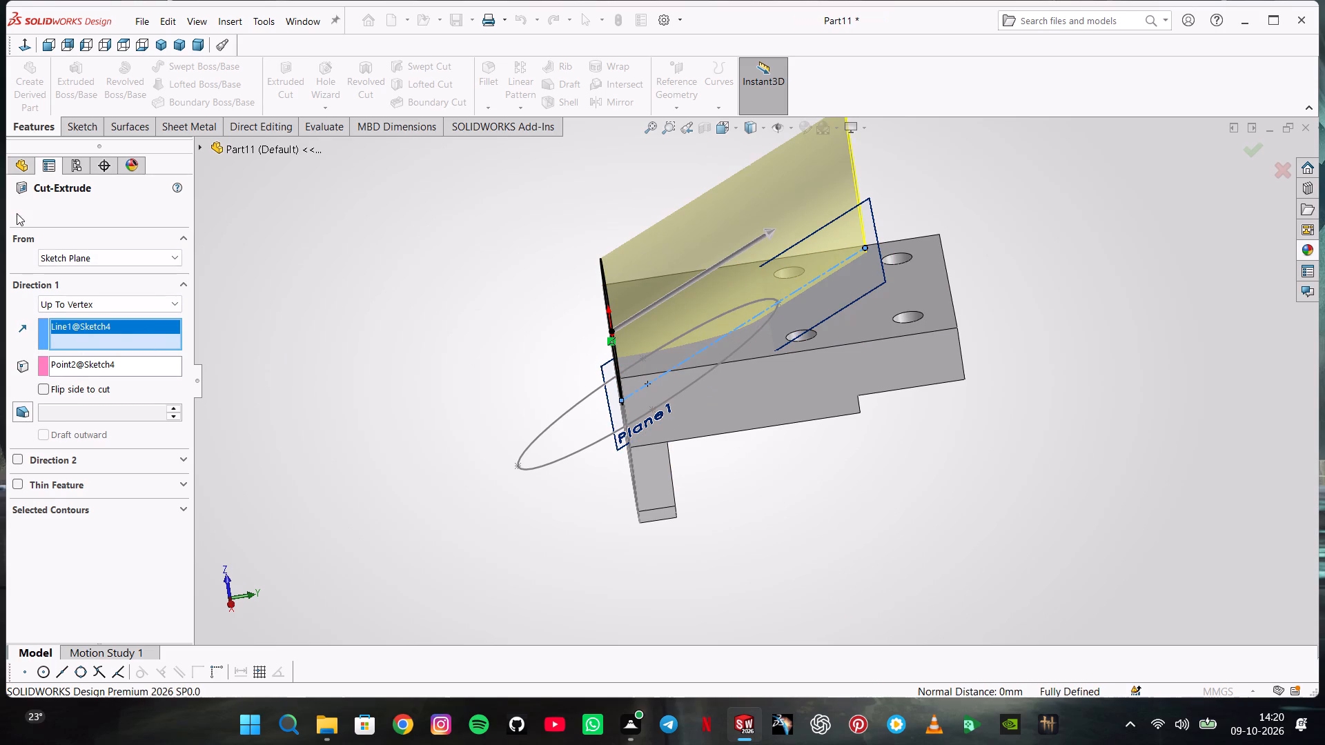
# Apply the matte iron appearance to the whole part.
pyautogui.moveTo(387, 319); pyautogui.dragTo(418, 366, button='middle')
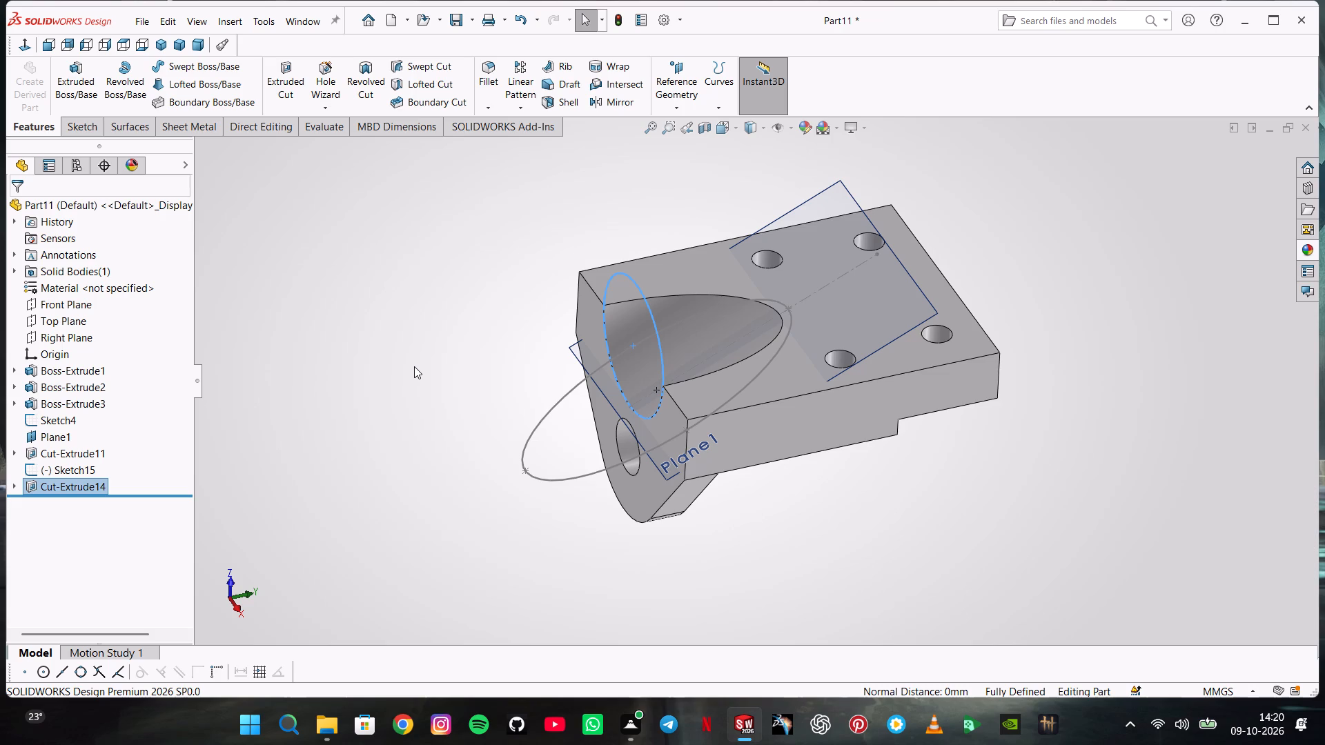
pyautogui.click(1310, 246)
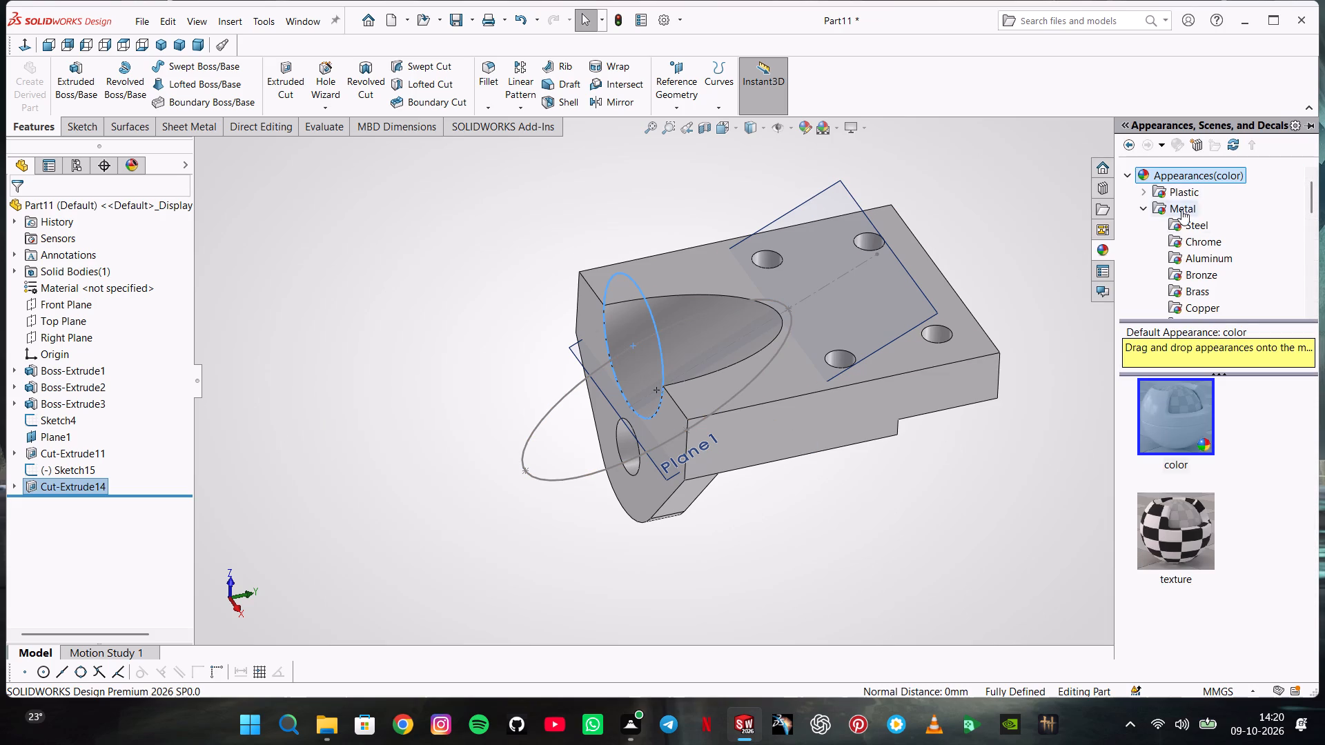
pyautogui.scroll(-1, 1188, 270)
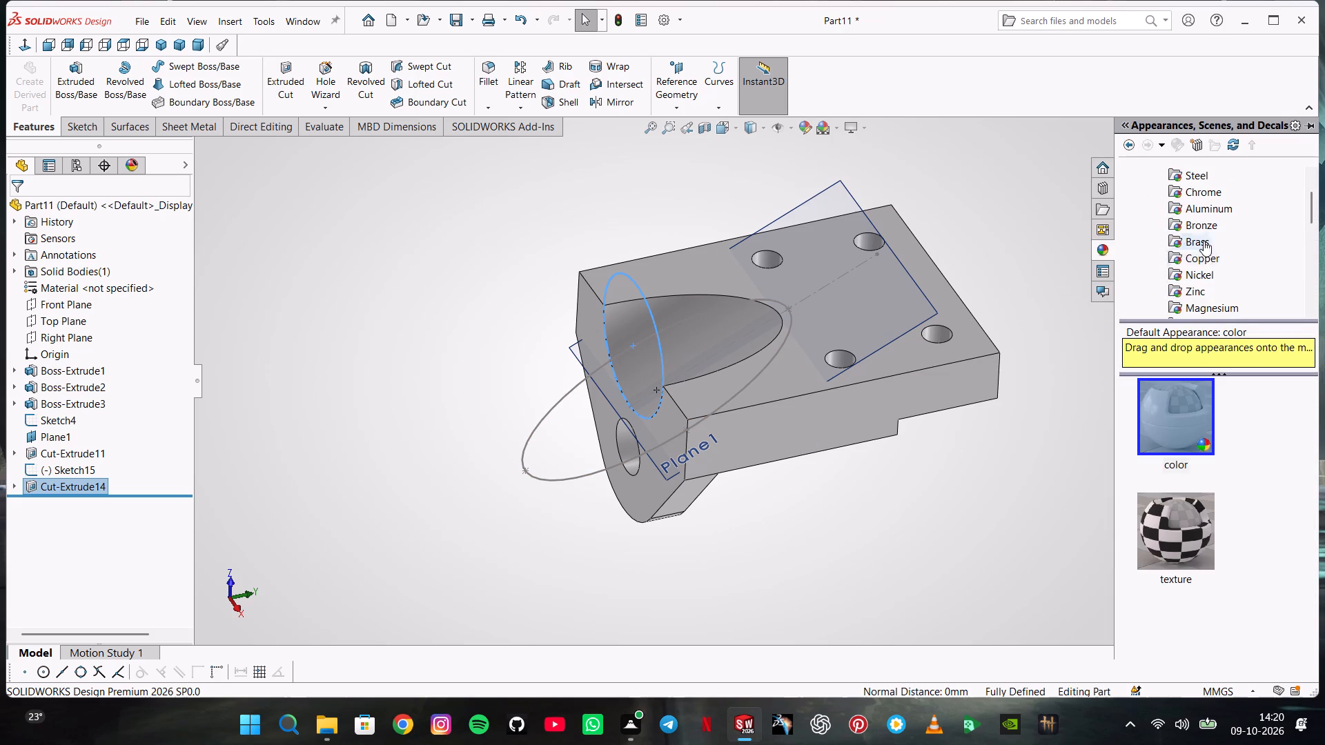
pyautogui.scroll(-1, 1199, 255)
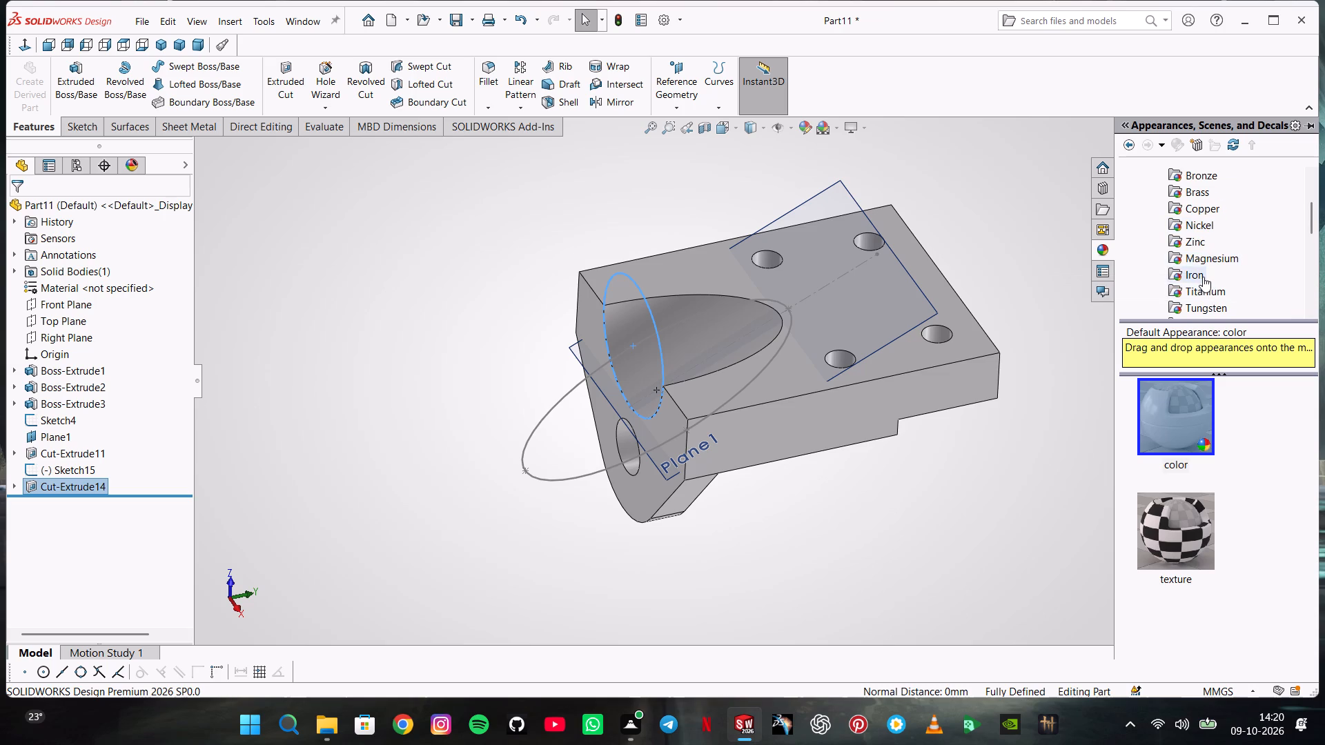
pyautogui.doubleClick(1203, 276)
pyautogui.doubleClick(1167, 406)
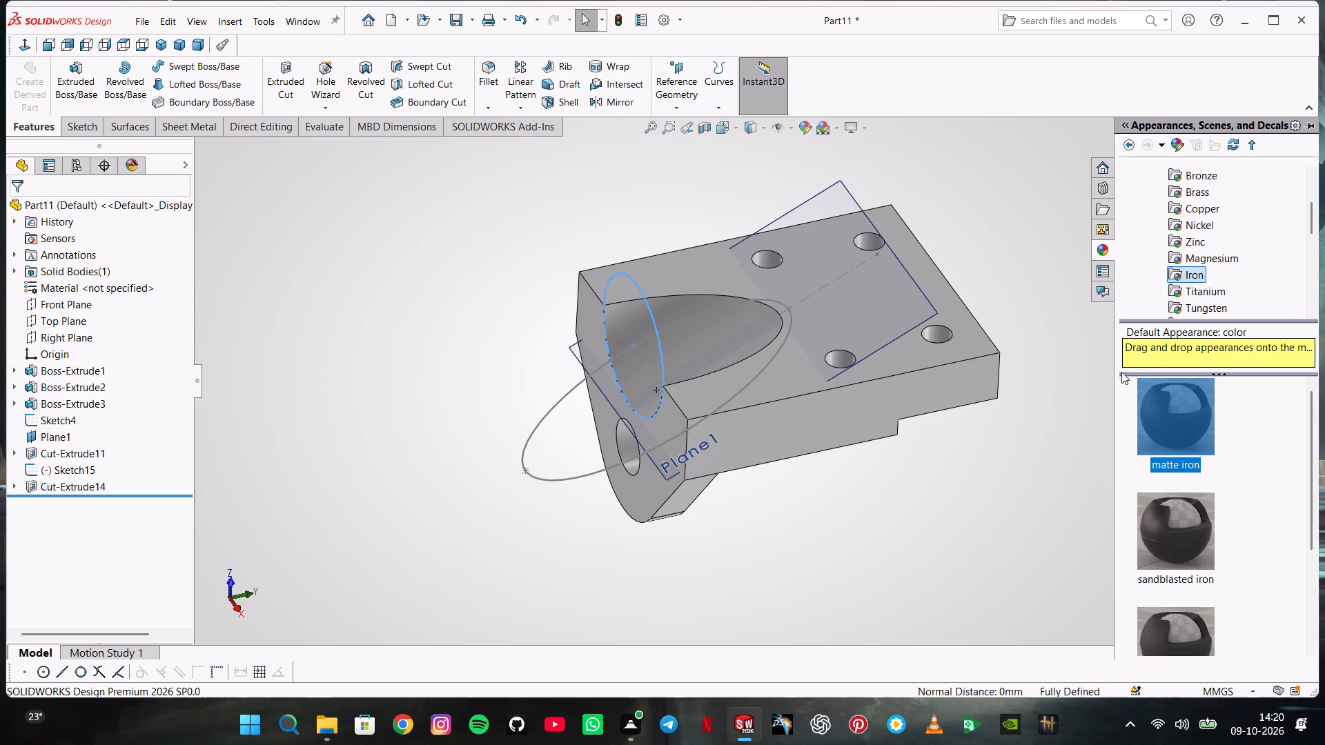
pyautogui.doubleClick(1192, 412)
pyautogui.click(1054, 266)
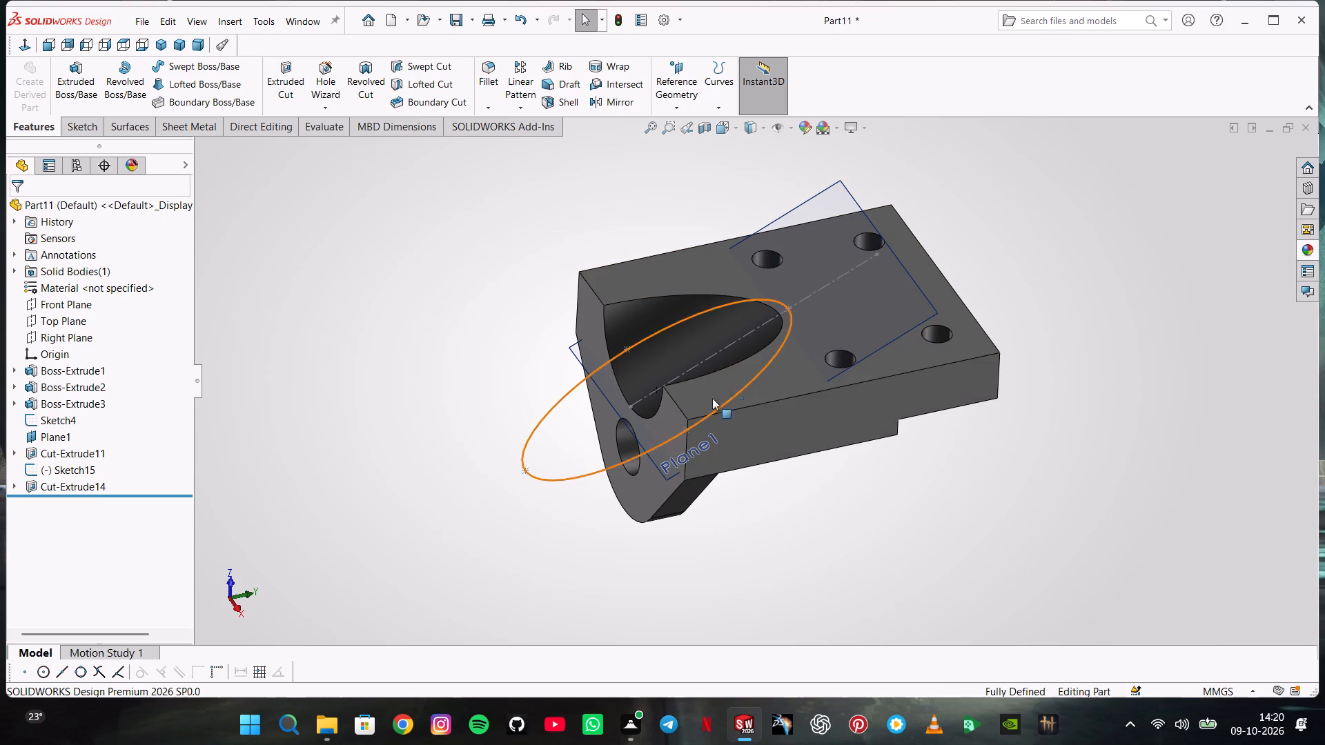
# Hide Sketch15, Plane1 and the Sketch4 centreline.
pyautogui.rightClick(41, 466)
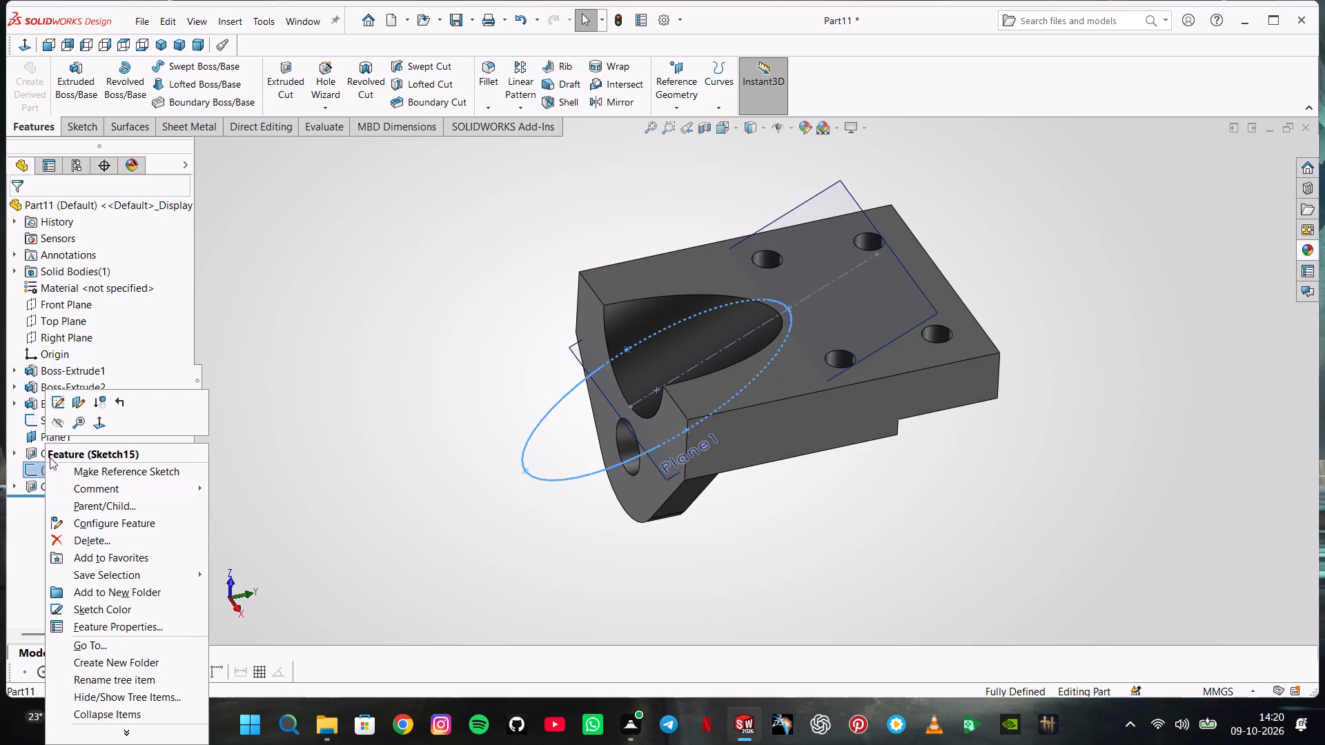
pyautogui.click(61, 418)
pyautogui.click(484, 322)
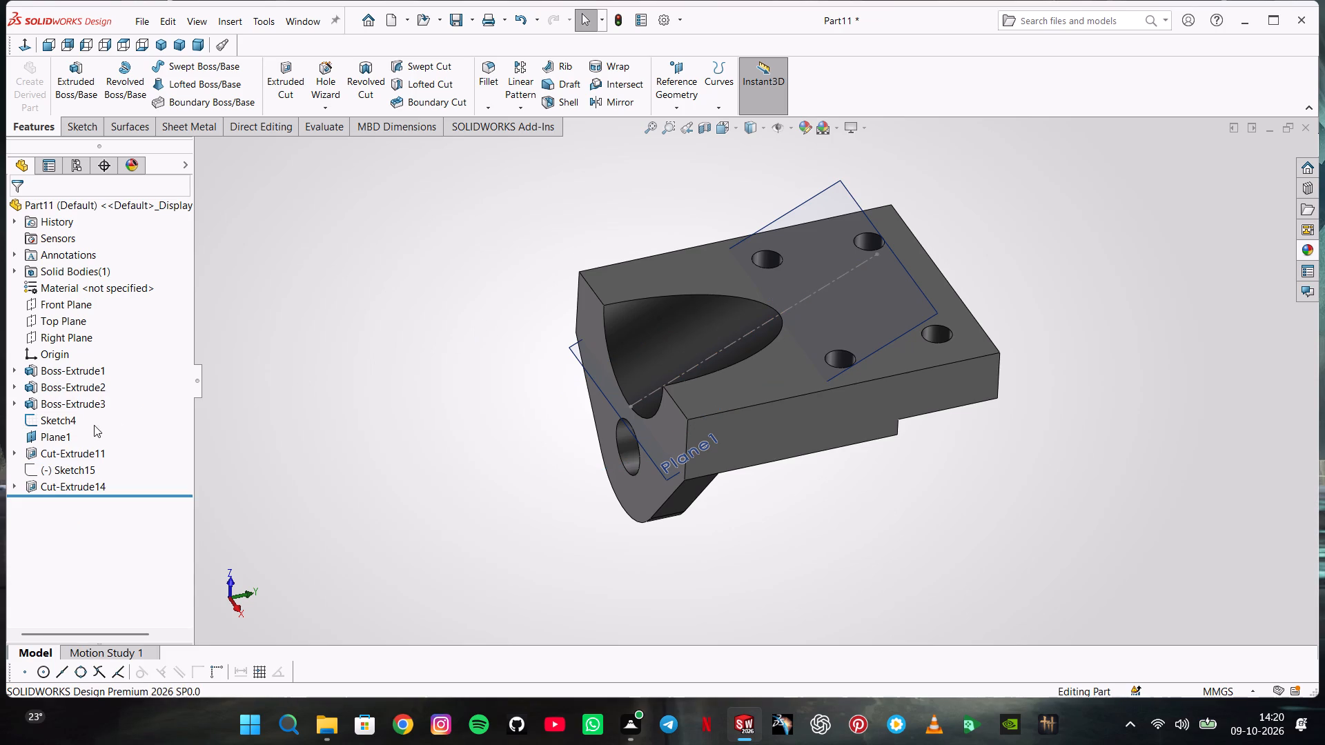
pyautogui.rightClick(61, 433)
pyautogui.click(98, 410)
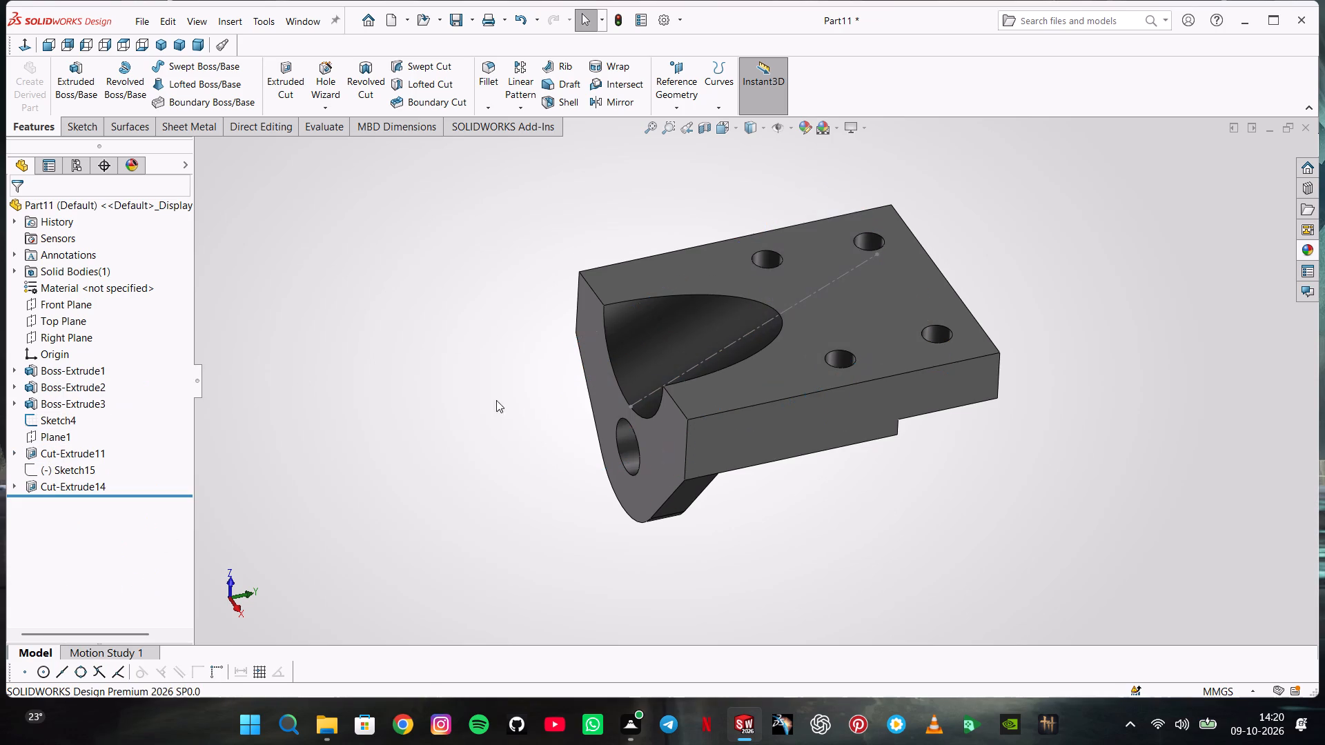
pyautogui.moveTo(553, 385); pyautogui.dragTo(570, 395, button='middle')
pyautogui.rightClick(868, 267)
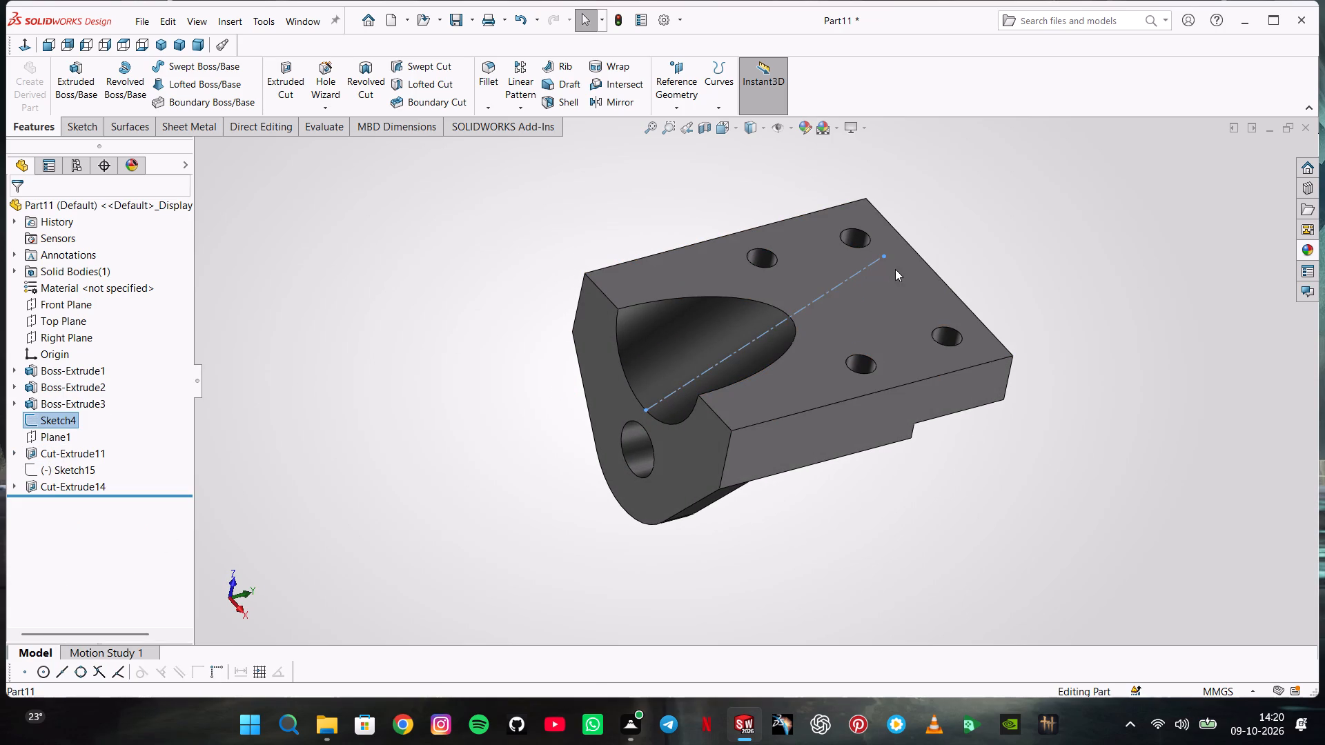
pyautogui.click(915, 252)
# Save the part as Part11.SLDPRT in the Level5 folder.
pyautogui.moveTo(707, 367); pyautogui.dragTo(758, 417, button='middle')
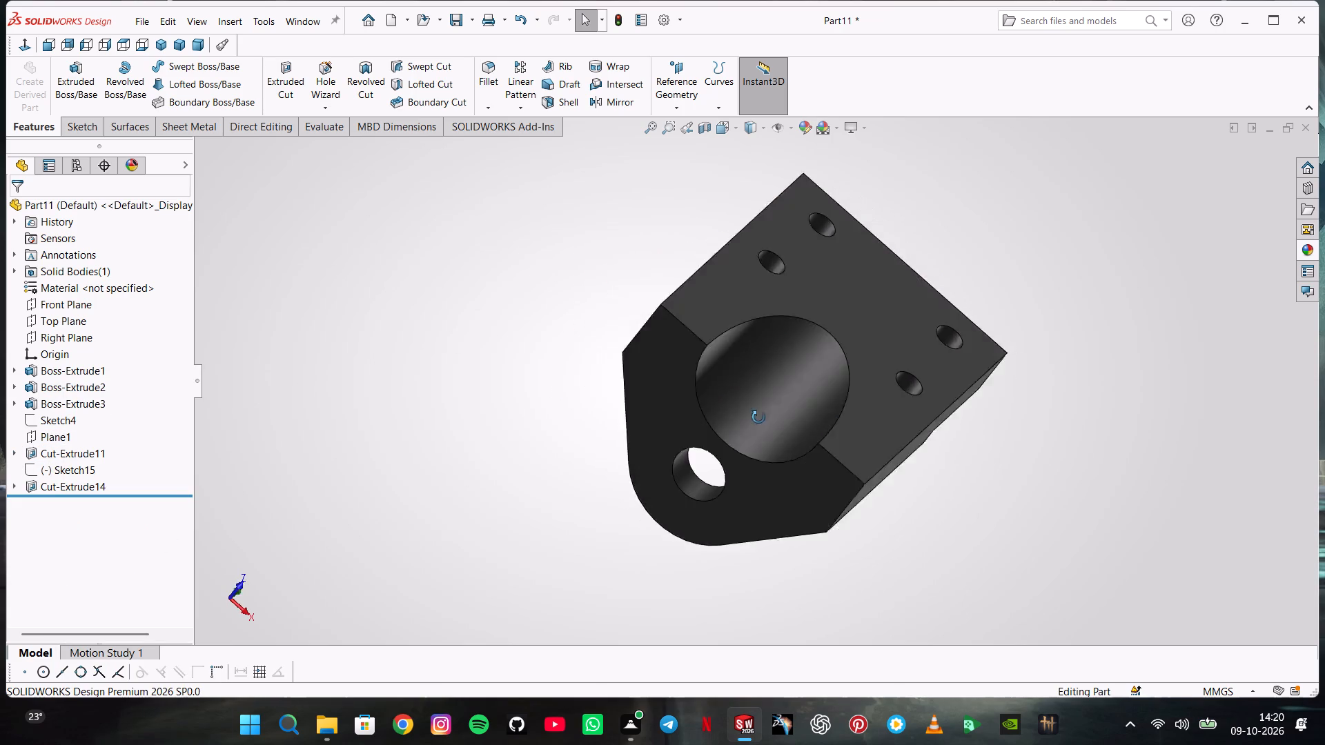
pyautogui.moveTo(758, 417); pyautogui.dragTo(793, 413, button='middle')
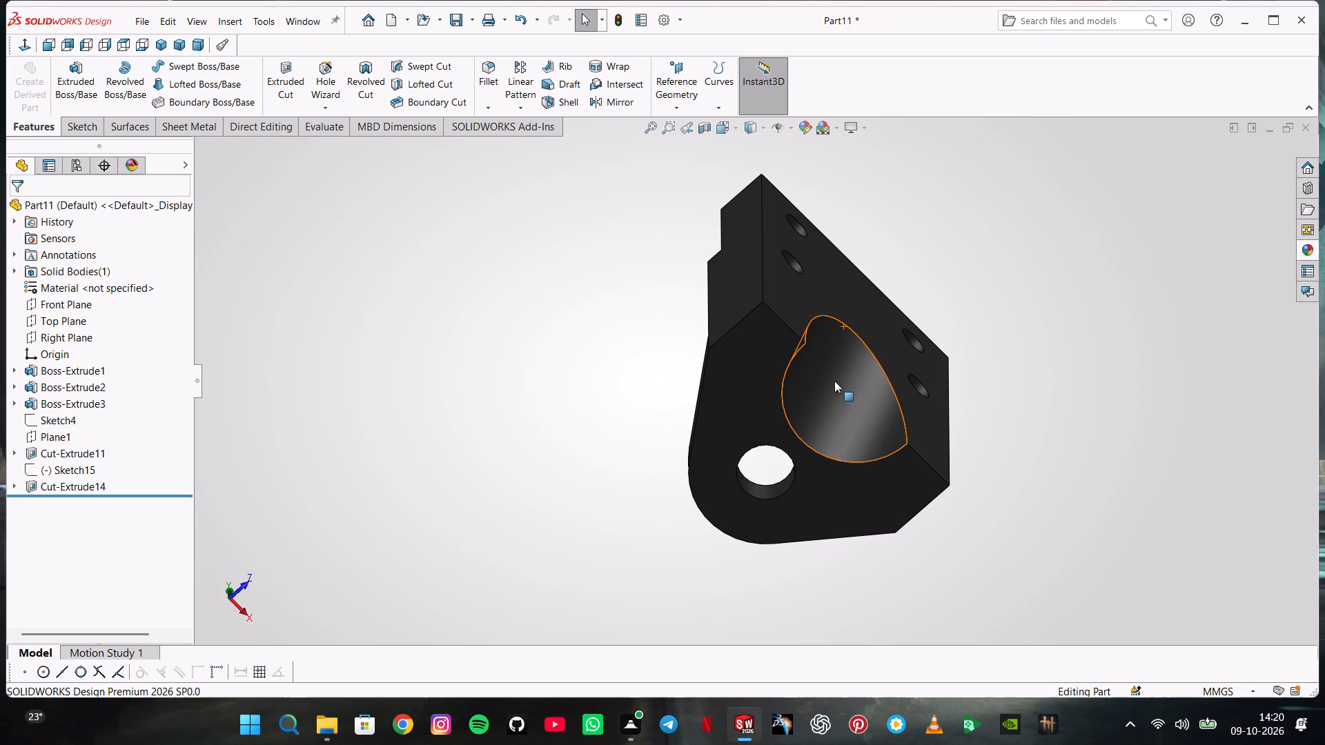
pyautogui.moveTo(873, 407); pyautogui.dragTo(841, 351, button='middle')
pyautogui.scroll(1, 843, 357)
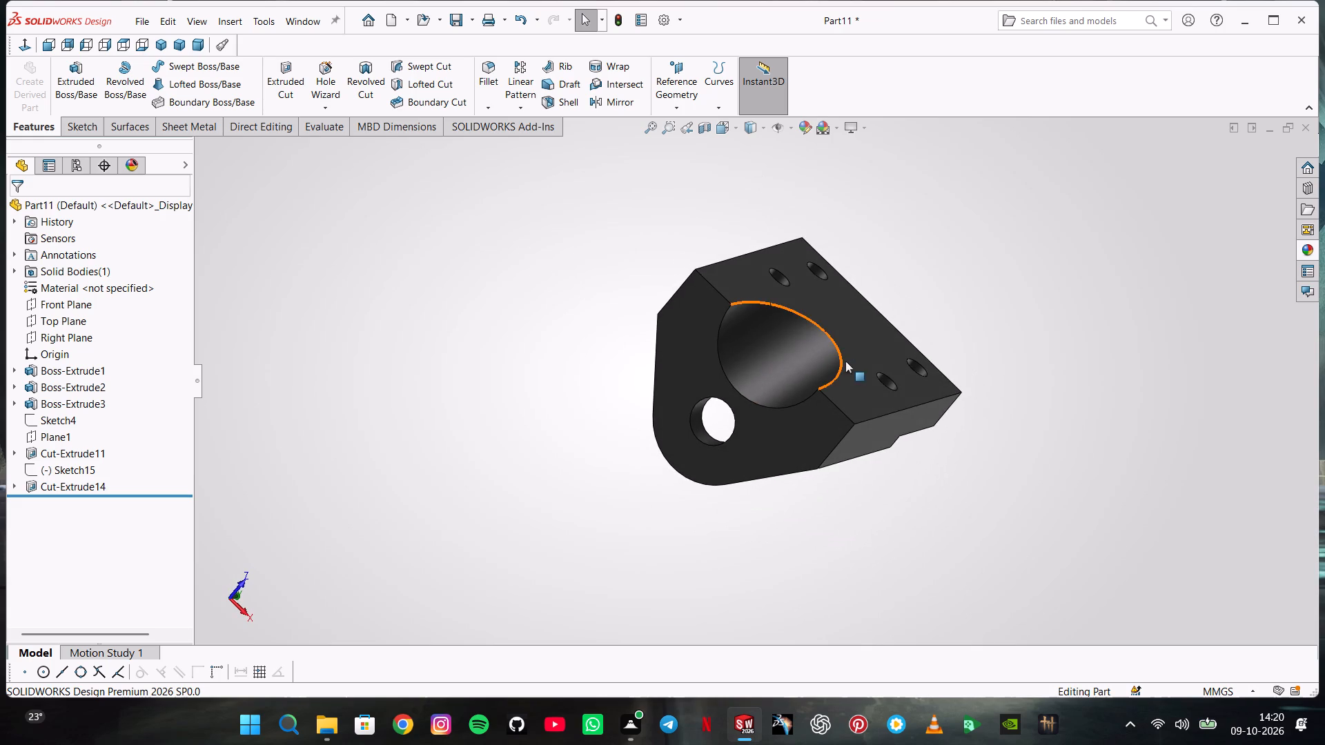
pyautogui.scroll(1, 1324, 743)
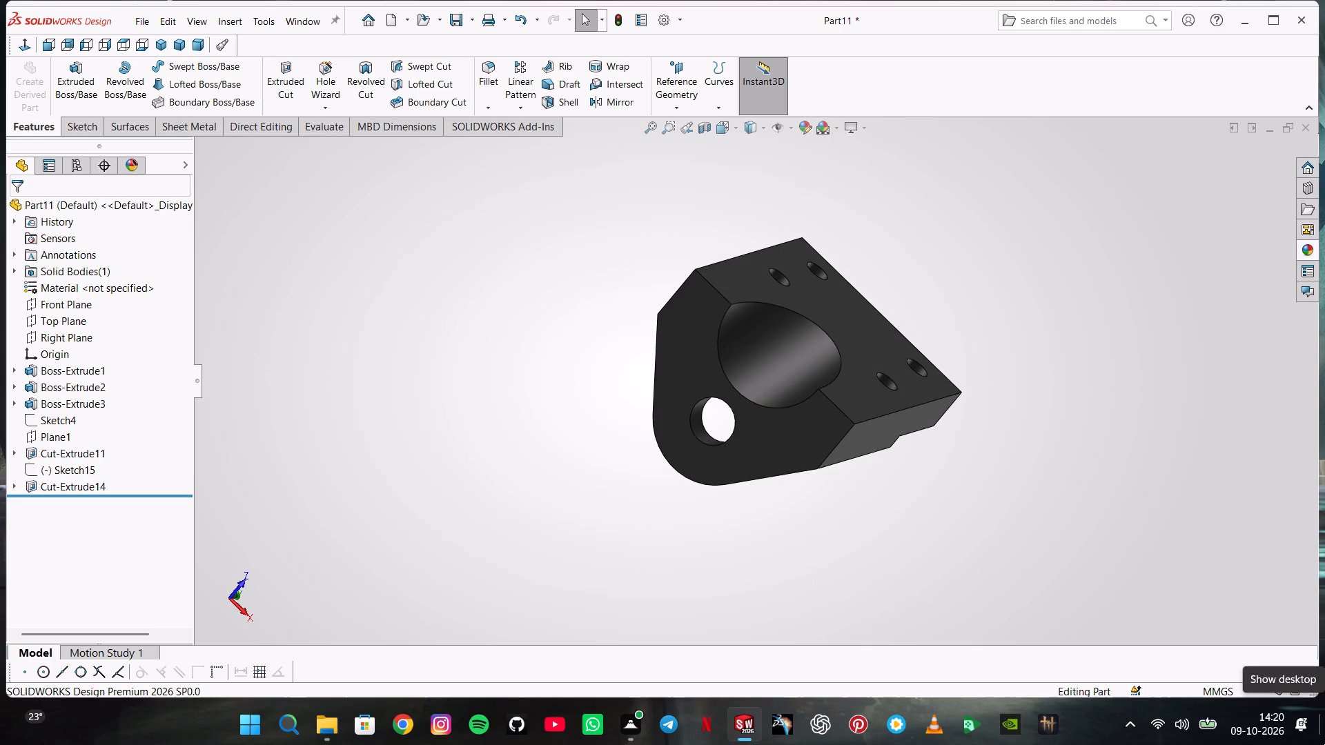
pyautogui.click(458, 13)
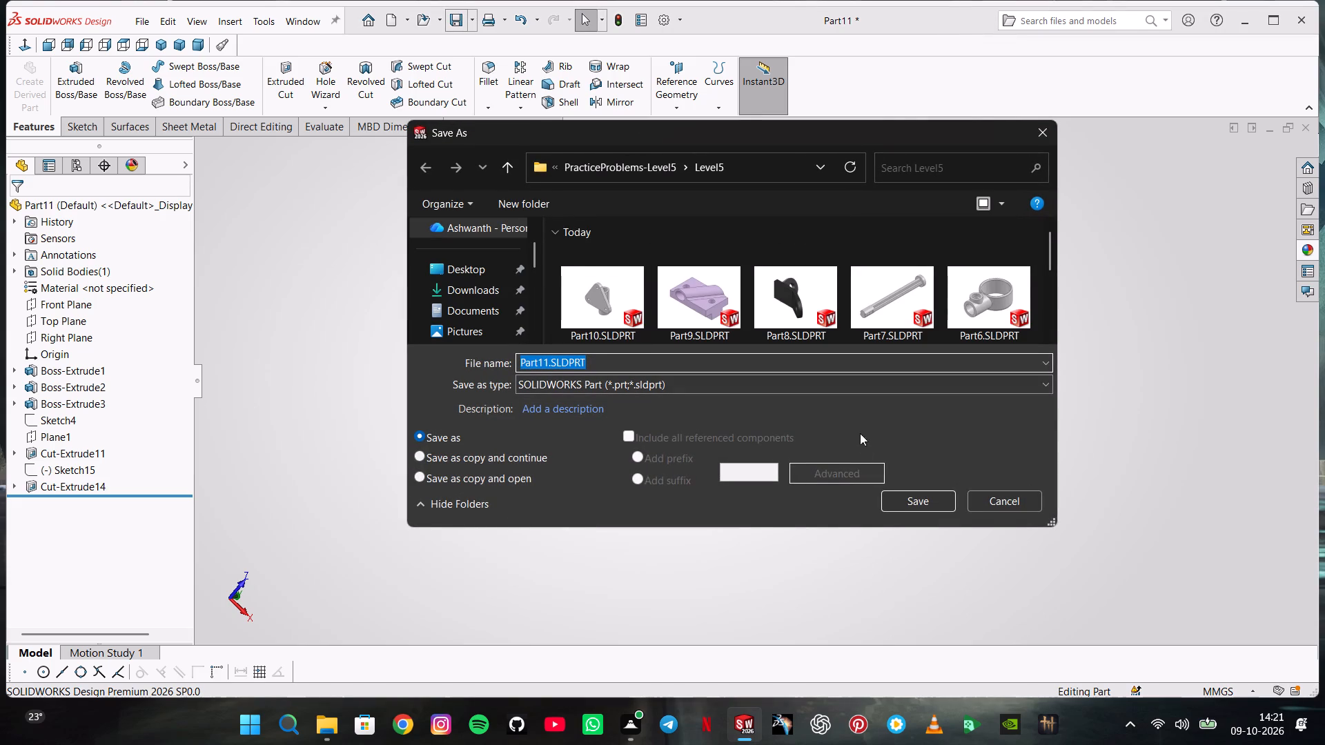
pyautogui.click(904, 495)
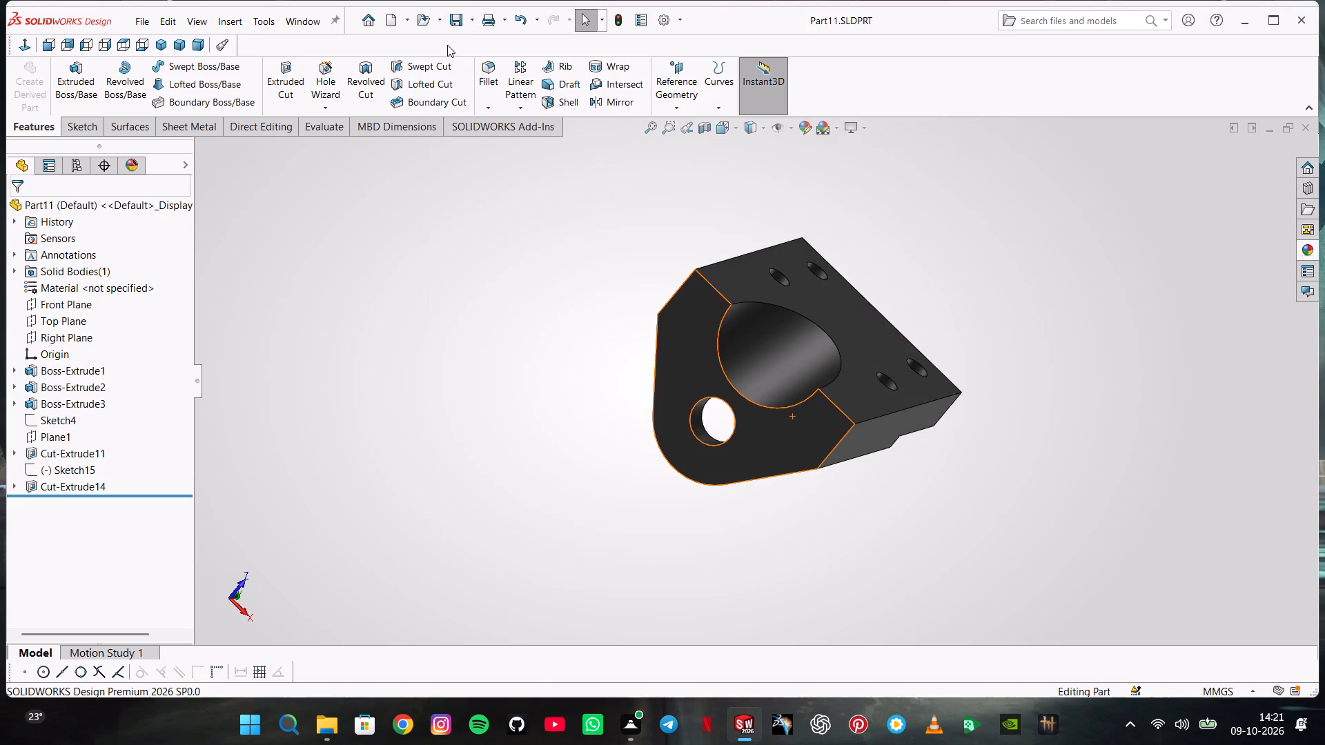
# Save a PDF copy of the part as Part11.pdf in the Level5 folder.
pyautogui.click(472, 21)
pyautogui.click(476, 55)
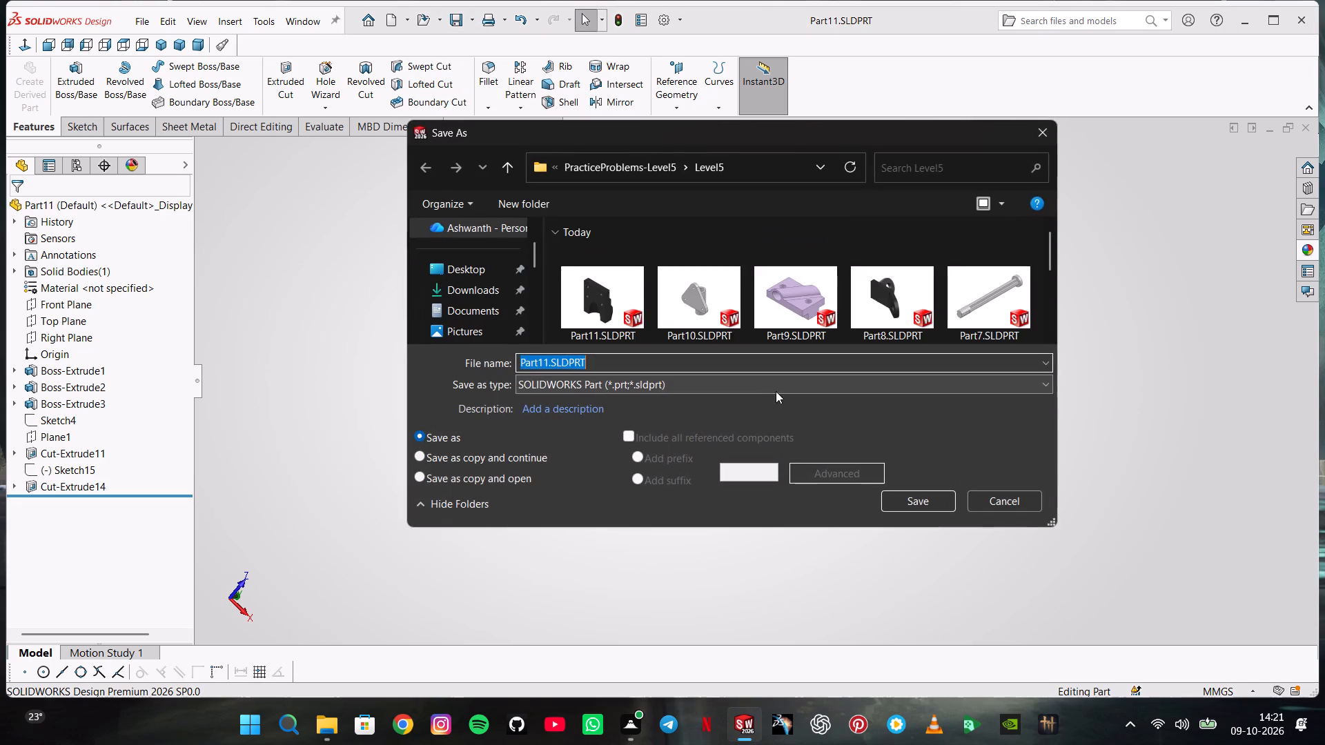
pyautogui.click(745, 393)
pyautogui.click(705, 130)
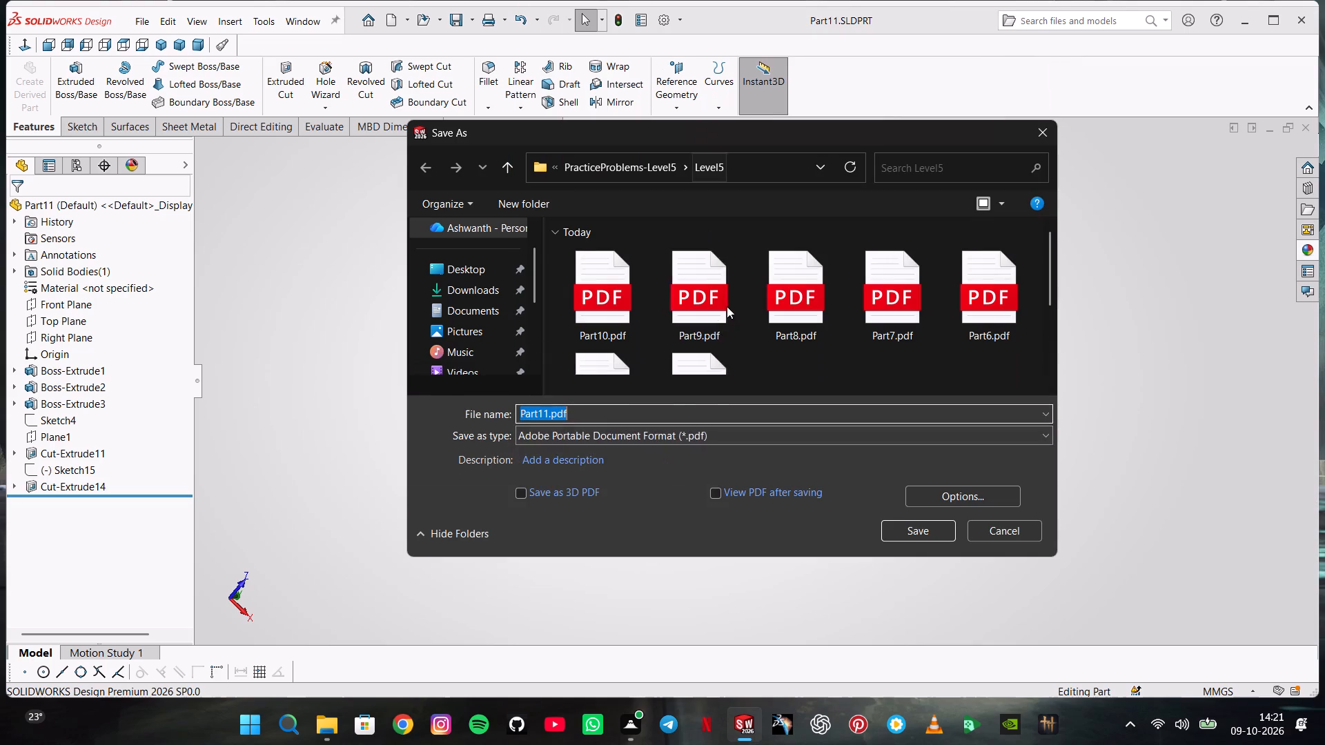
pyautogui.click(905, 530)
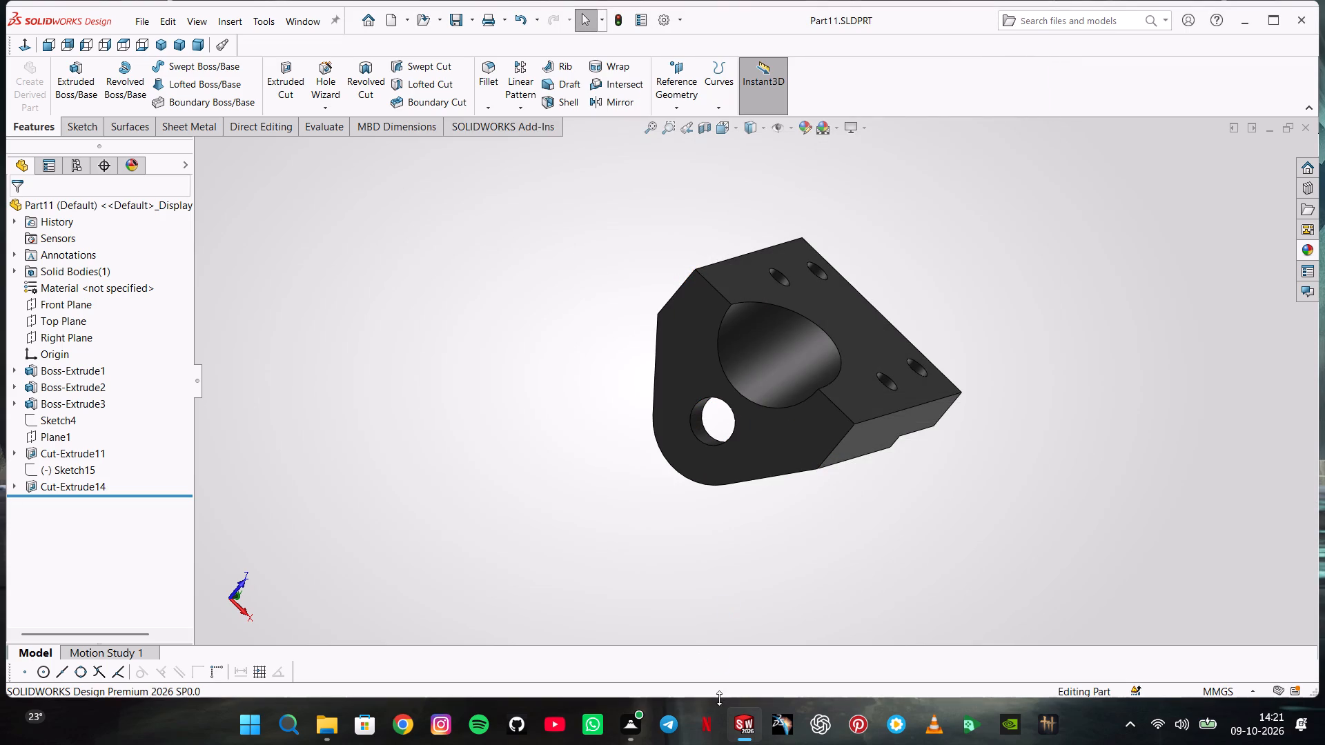